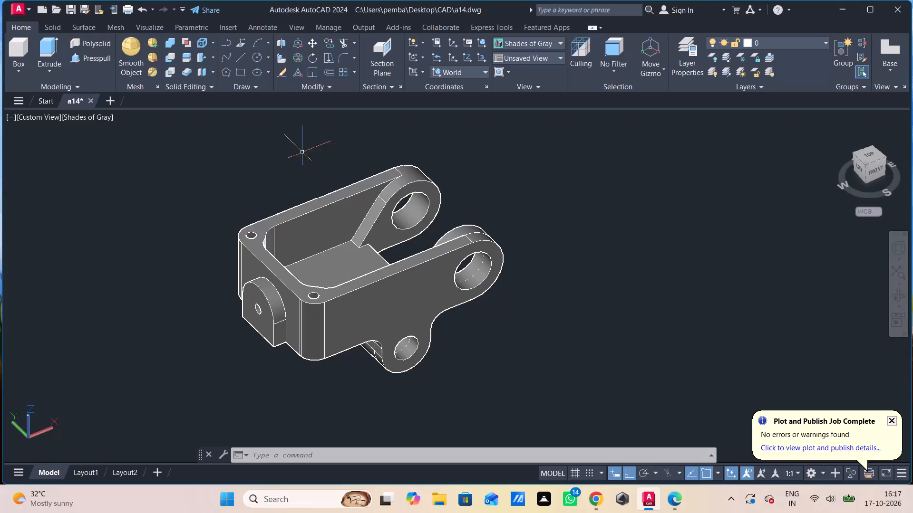
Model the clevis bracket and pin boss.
Create a new blank drawing and set its model view to Front.
click(109, 98)
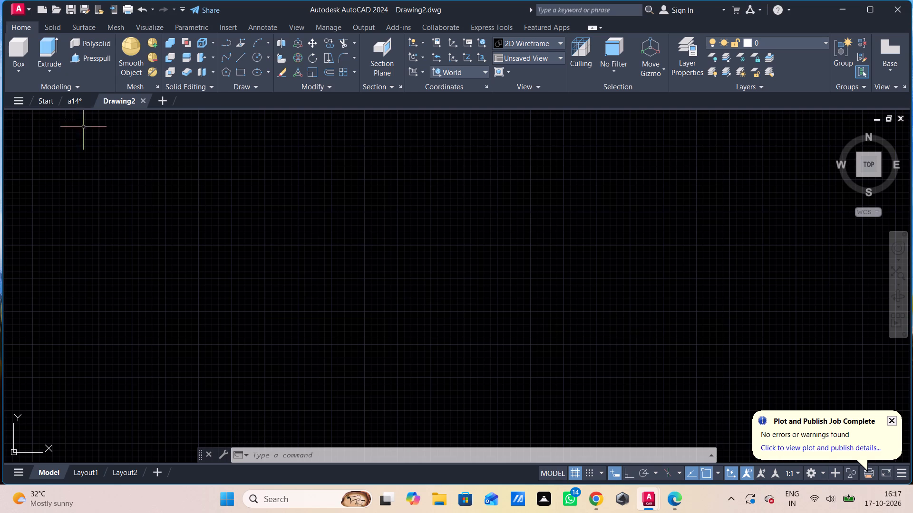
click(26, 116)
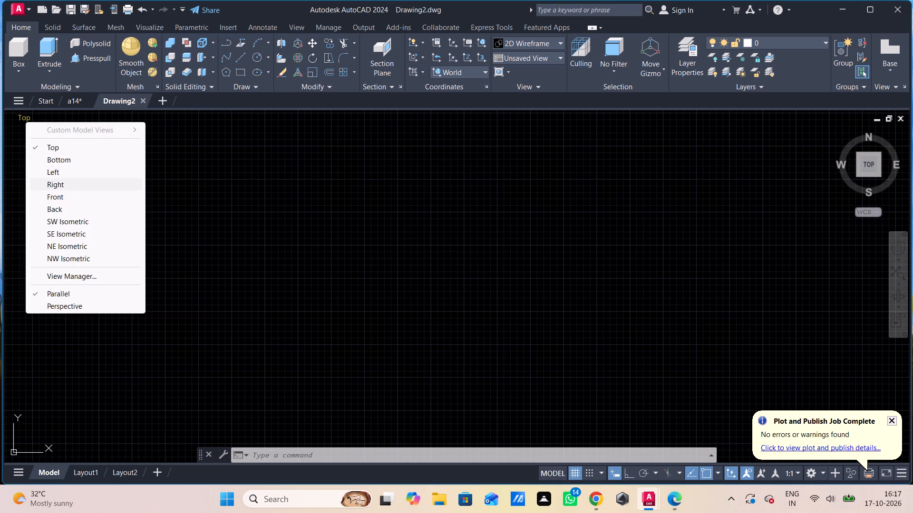
click(60, 197)
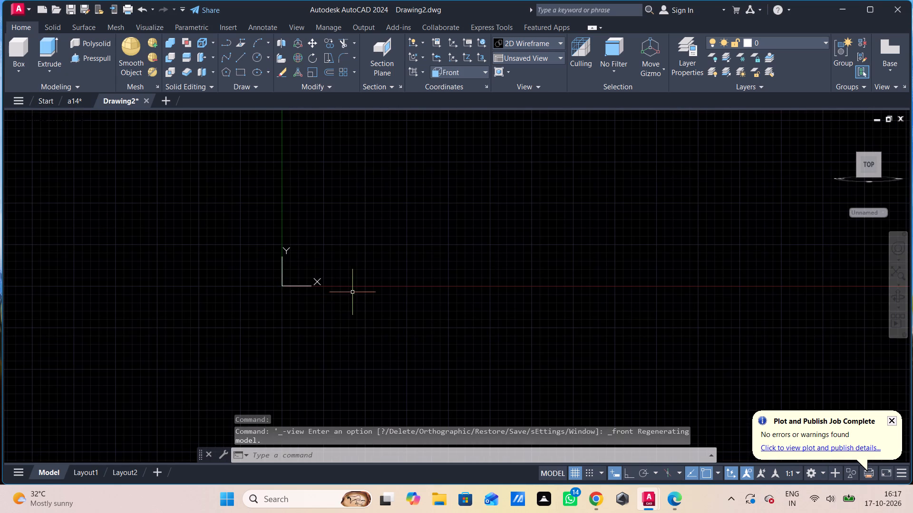
Draw two concentric circles with radii 18 and 30, centred above the X axis and well along it from the origin.
middle_drag(243, 312, 173, 316)
middle_drag(506, 304, 483, 308)
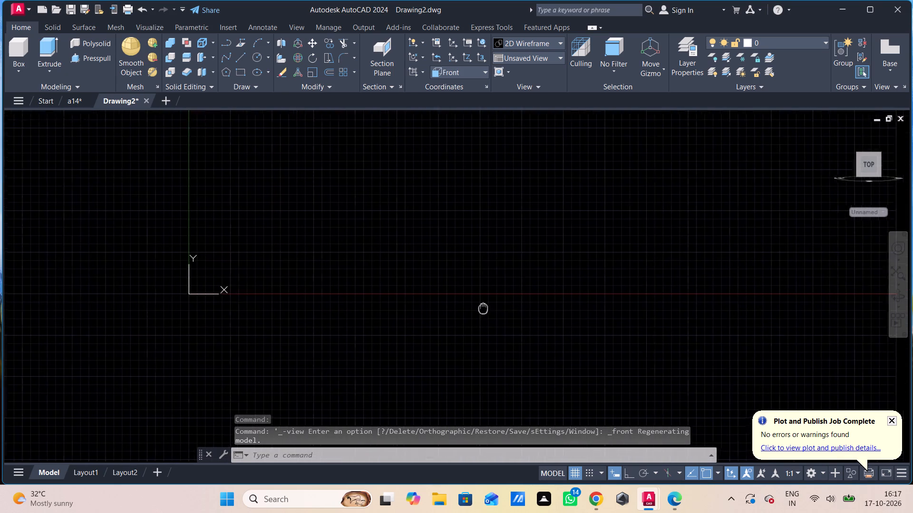
middle_drag(483, 308, 389, 312)
text(c)
key(space)
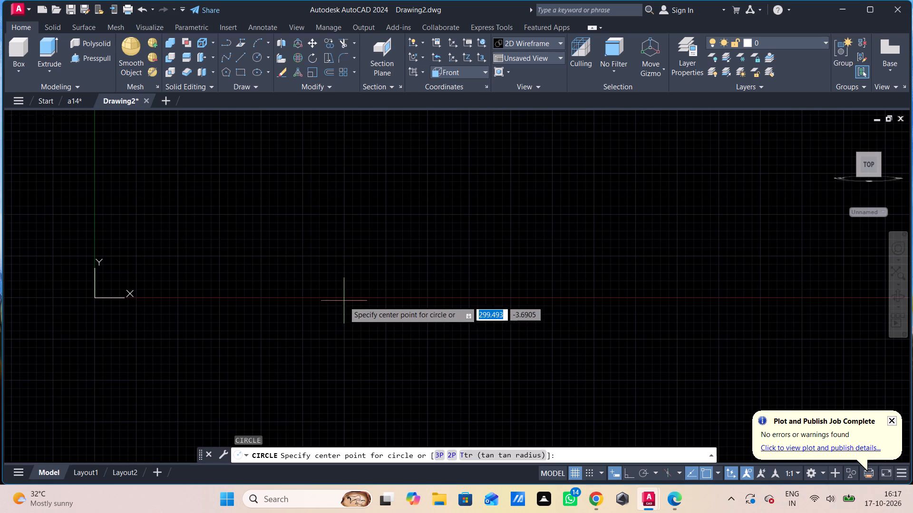
click(311, 242)
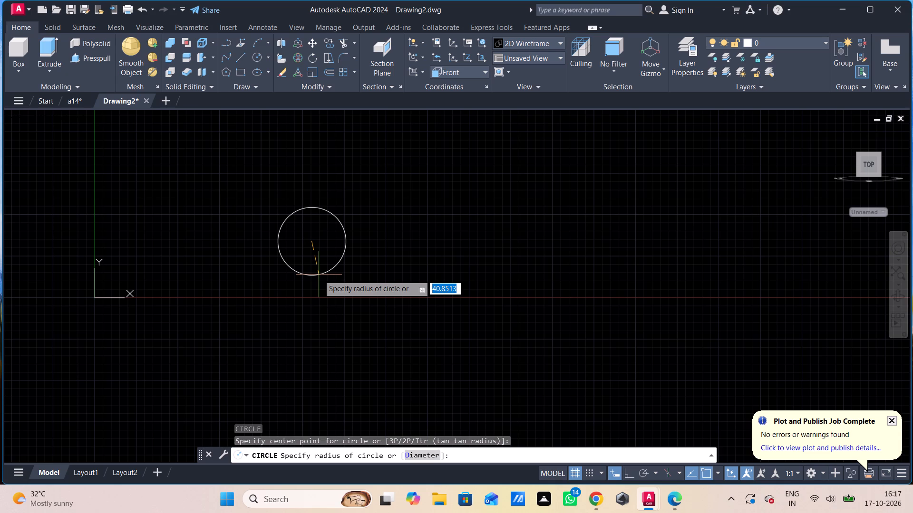
text(18)
key(Return)
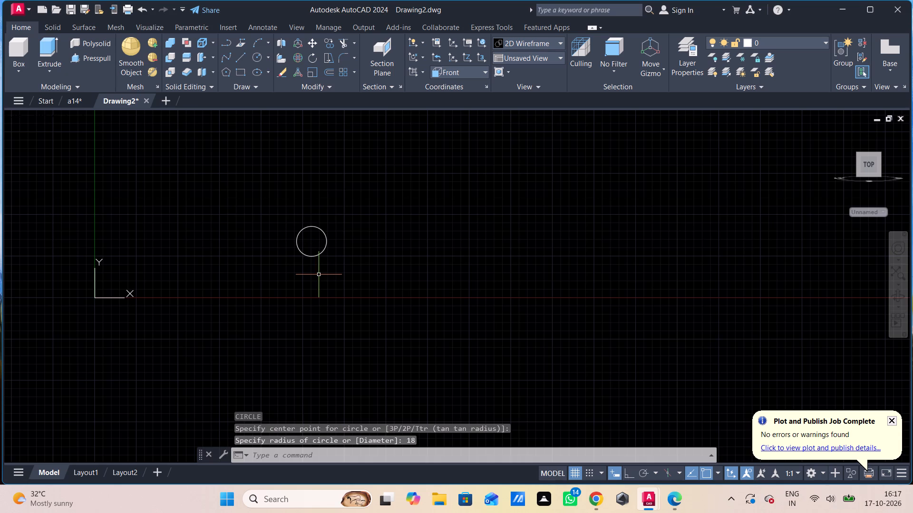
key(space)
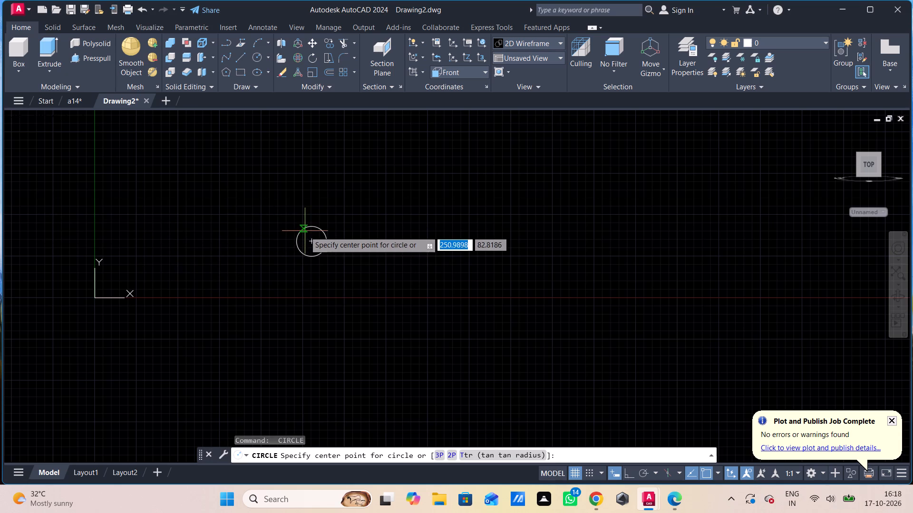
click(311, 243)
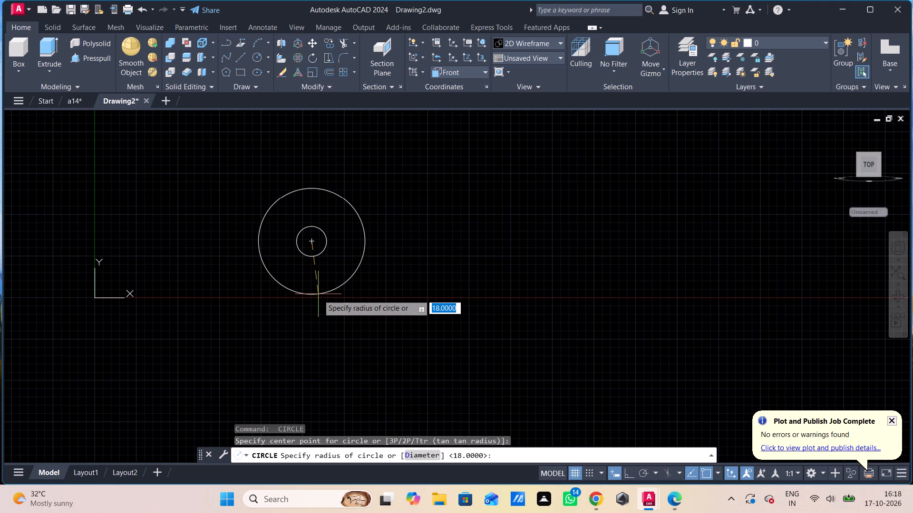
key(3)
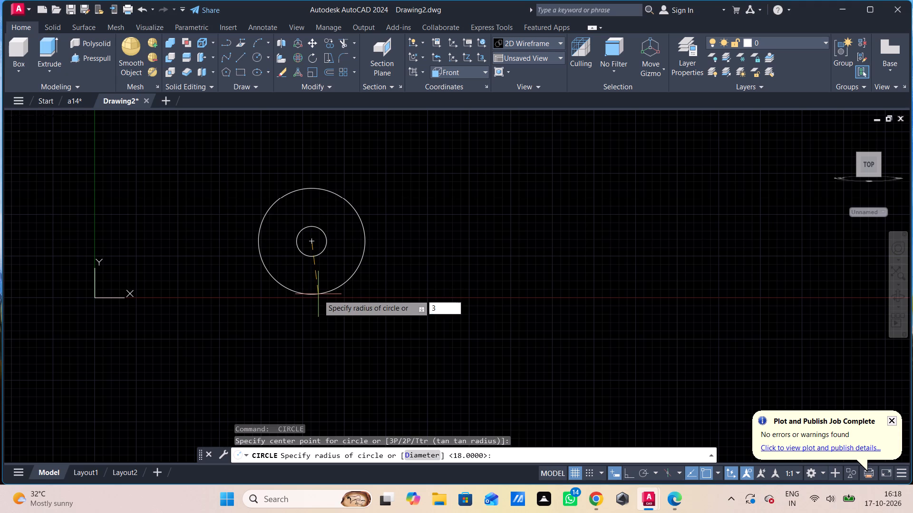
key(0)
key(Return)
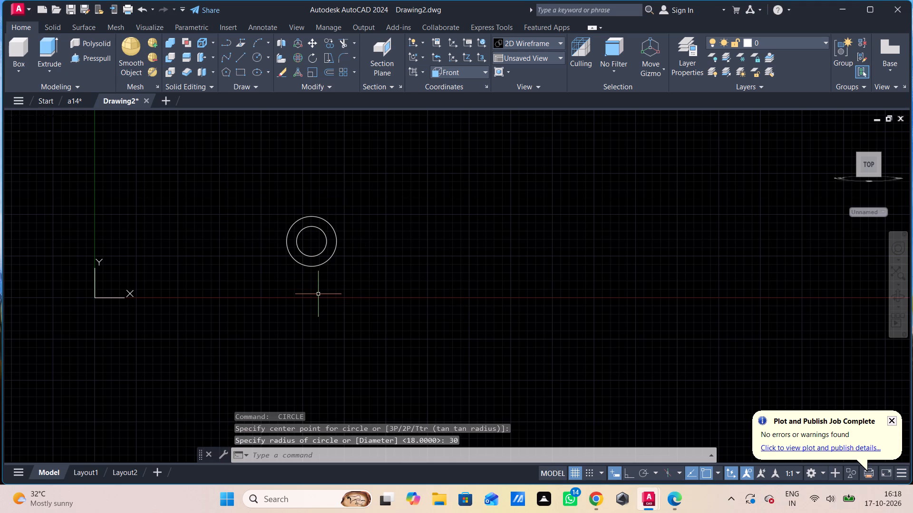
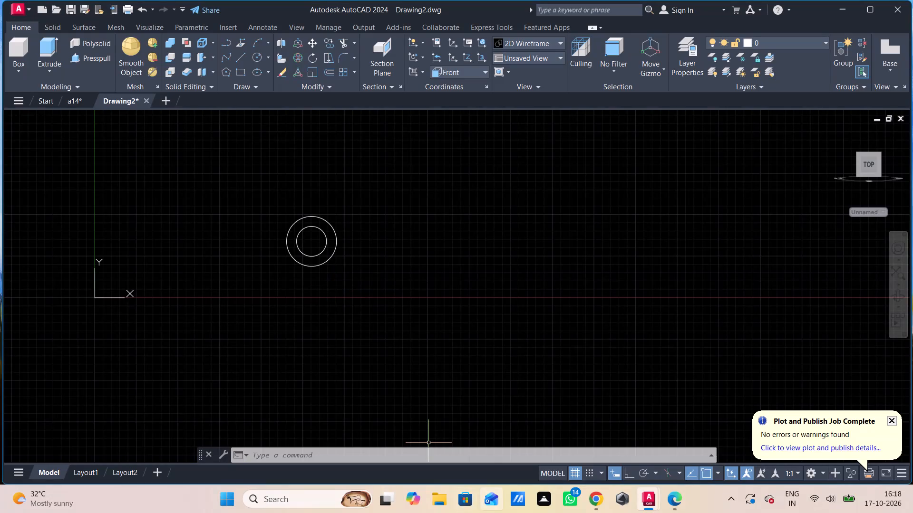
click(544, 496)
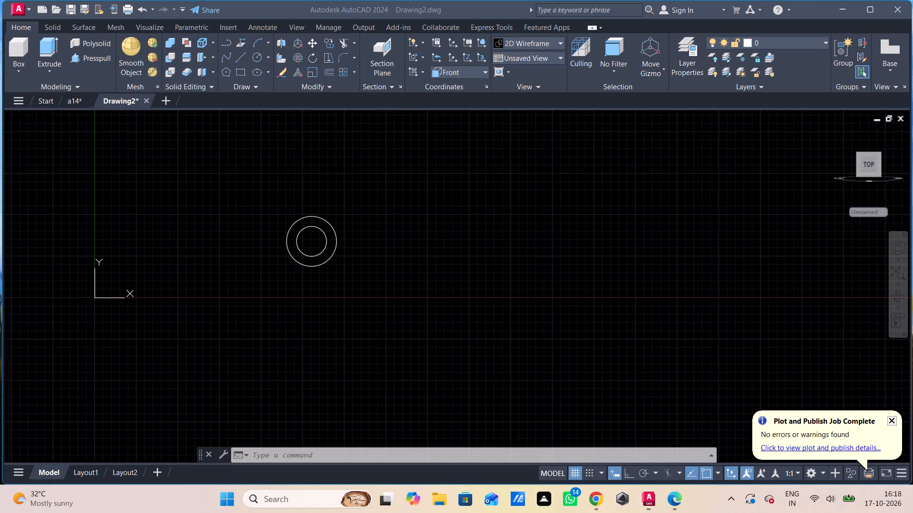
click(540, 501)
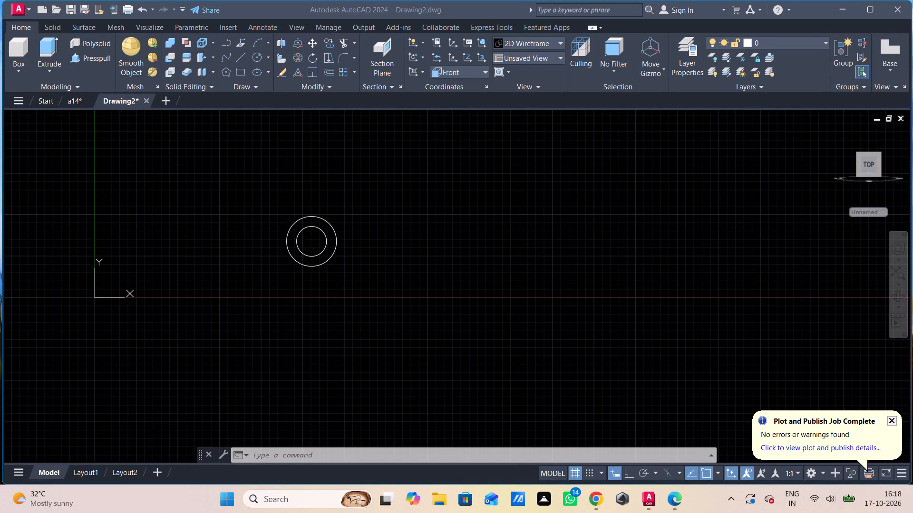
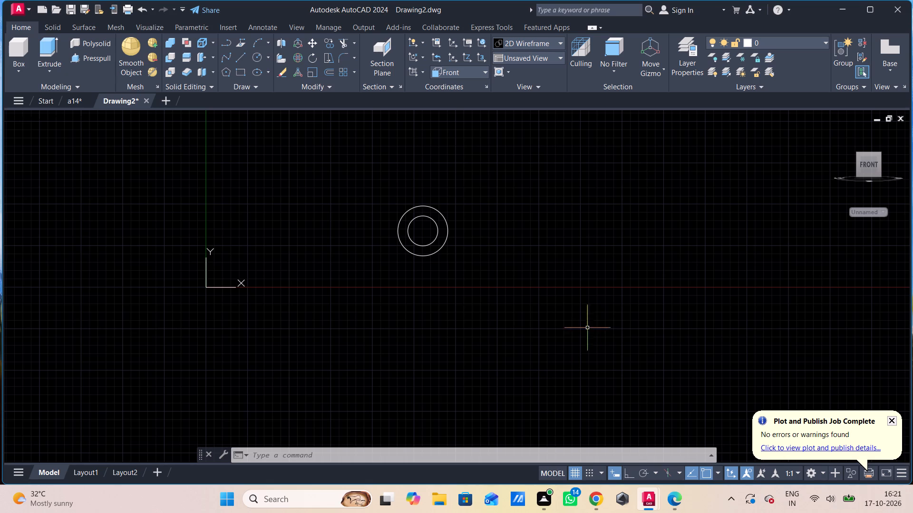
With Ortho on, draw connected lines from the outer circle's top quadrant: 68 right, 6 up, 40 right and 40 down.
key(l)
key(Return)
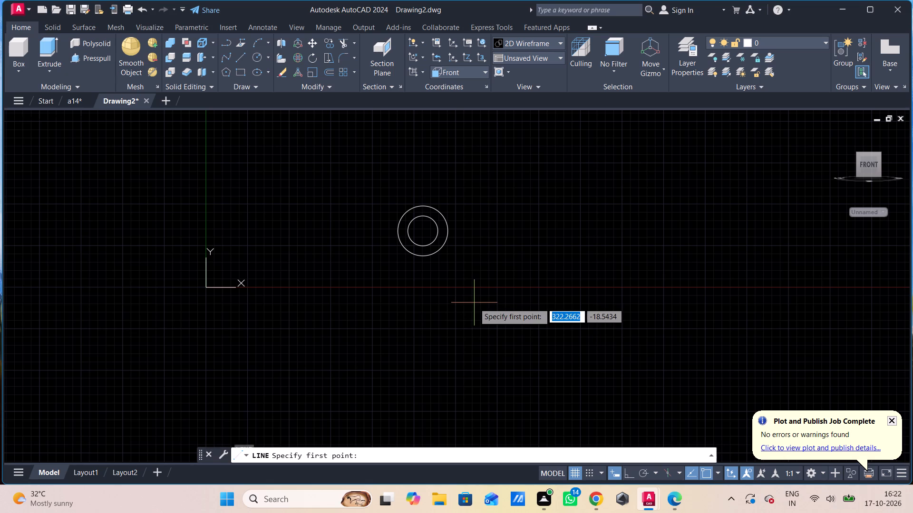
click(420, 206)
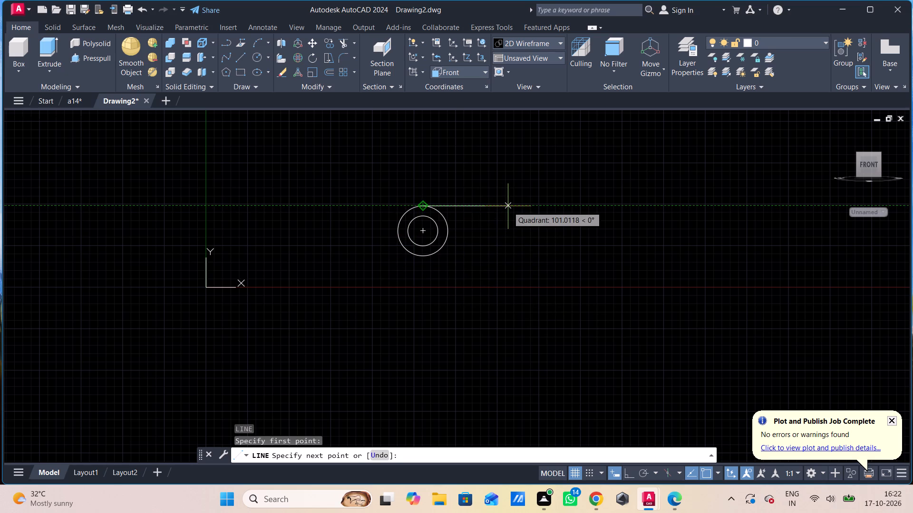
text(68)
key(Return)
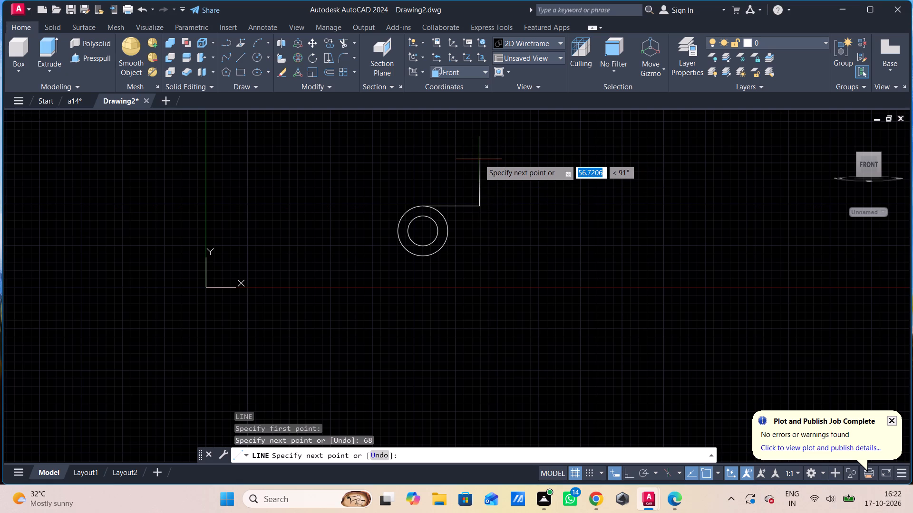
key(F8)
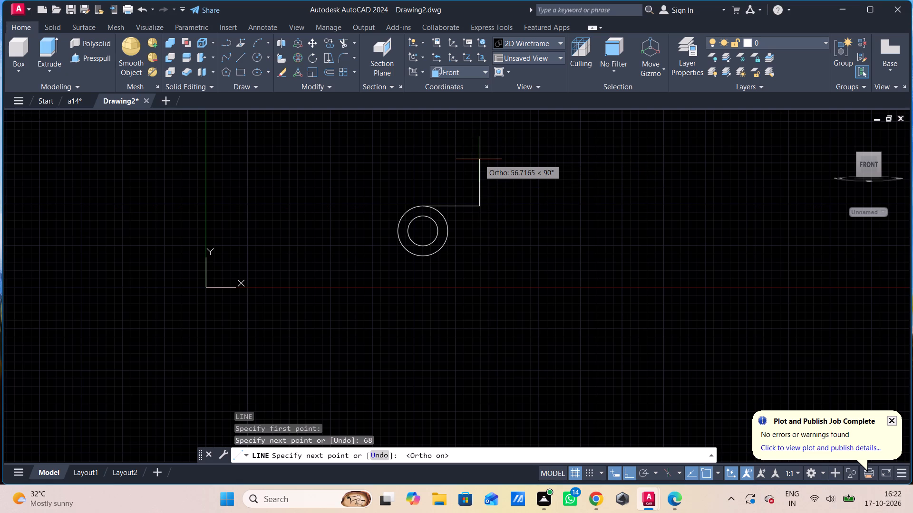
key(6)
key(Return)
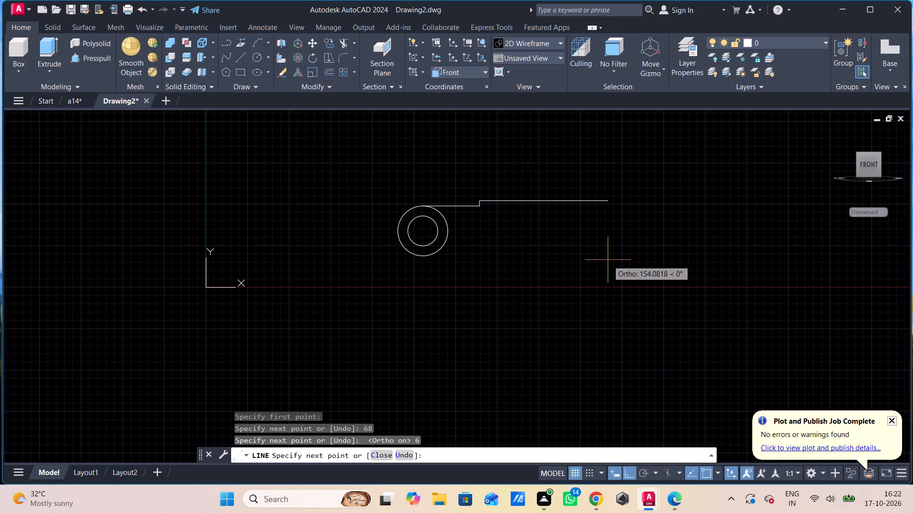
text(40)
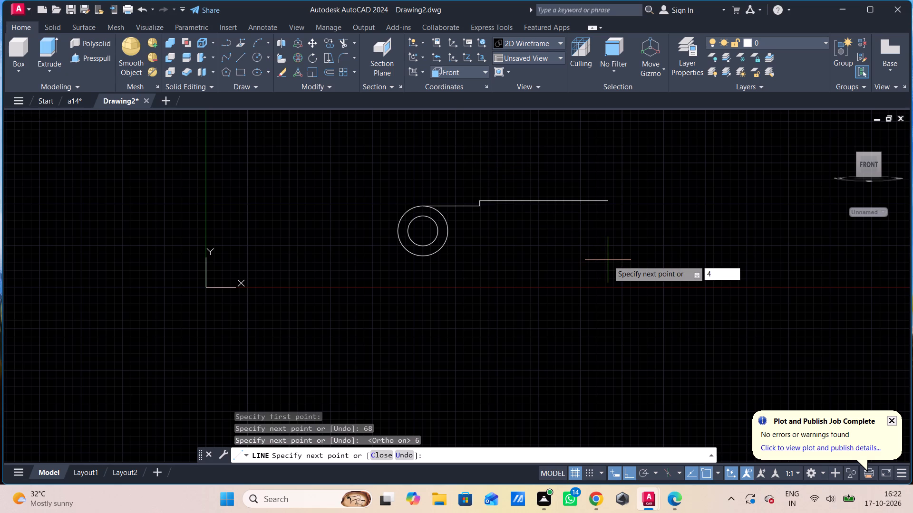
key(Return)
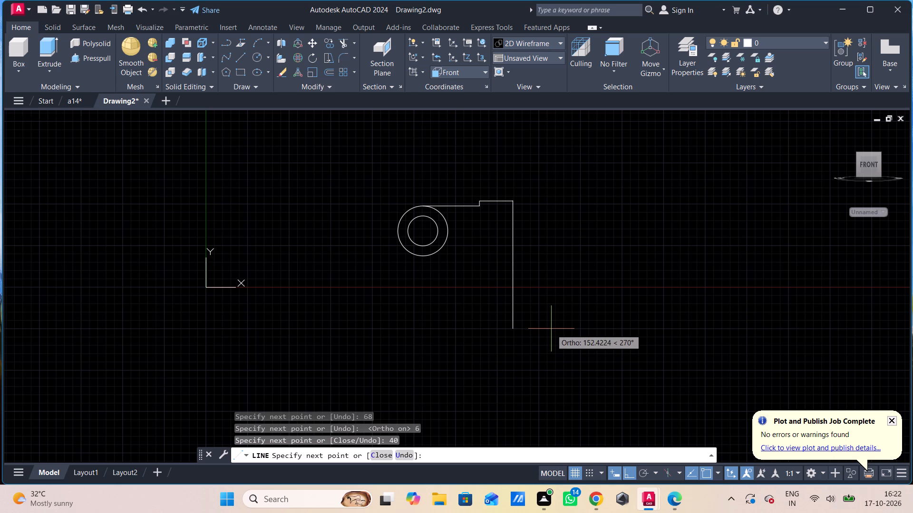
text(40)
key(Return)
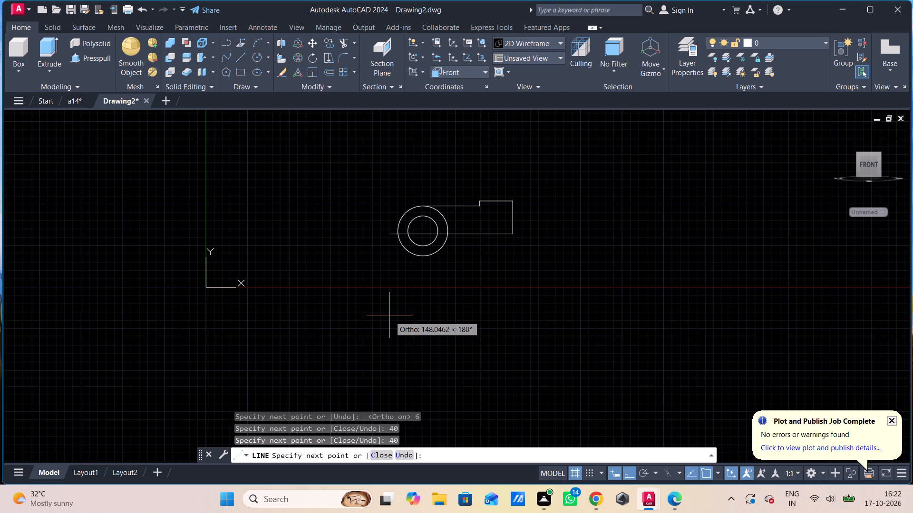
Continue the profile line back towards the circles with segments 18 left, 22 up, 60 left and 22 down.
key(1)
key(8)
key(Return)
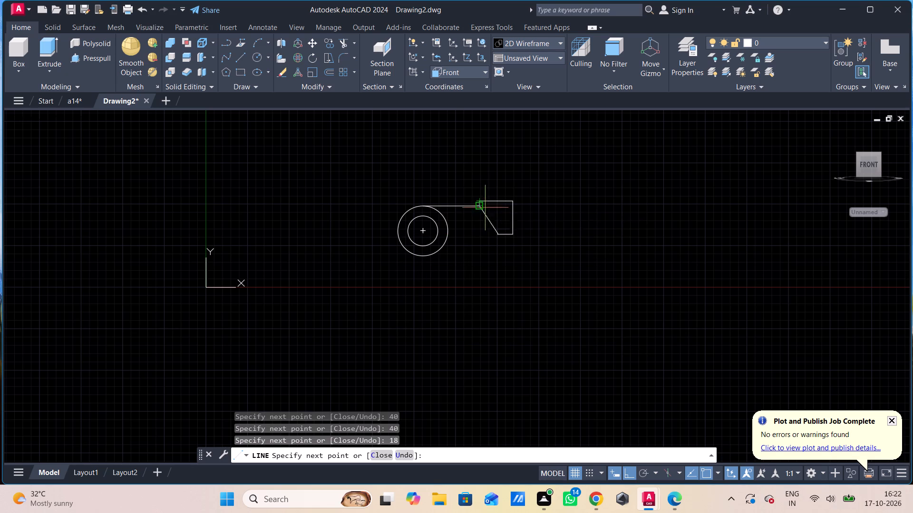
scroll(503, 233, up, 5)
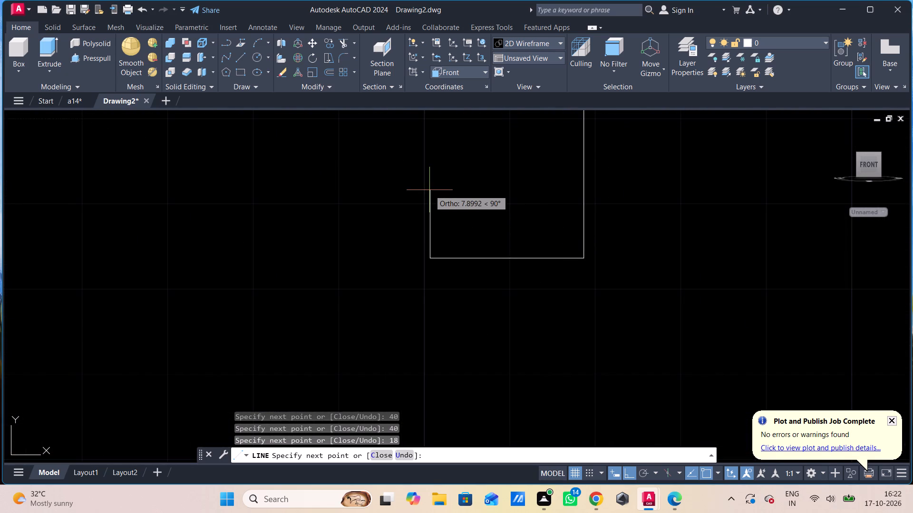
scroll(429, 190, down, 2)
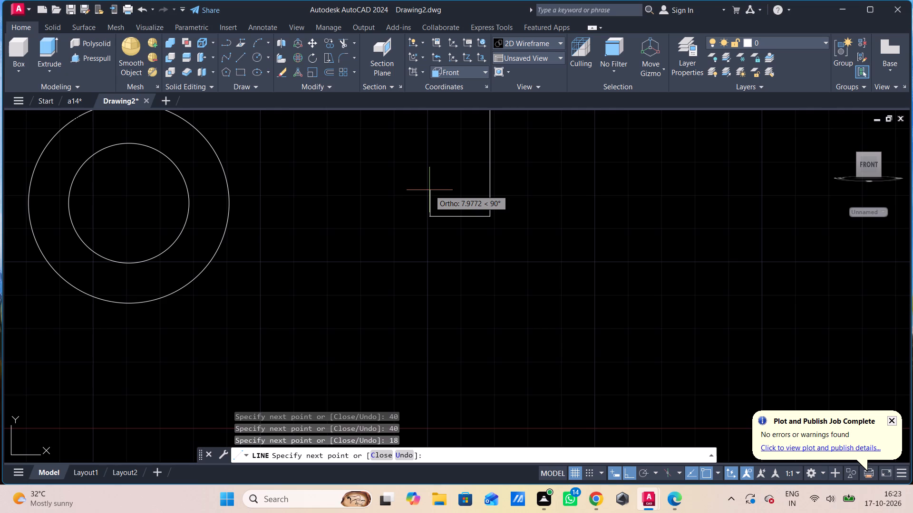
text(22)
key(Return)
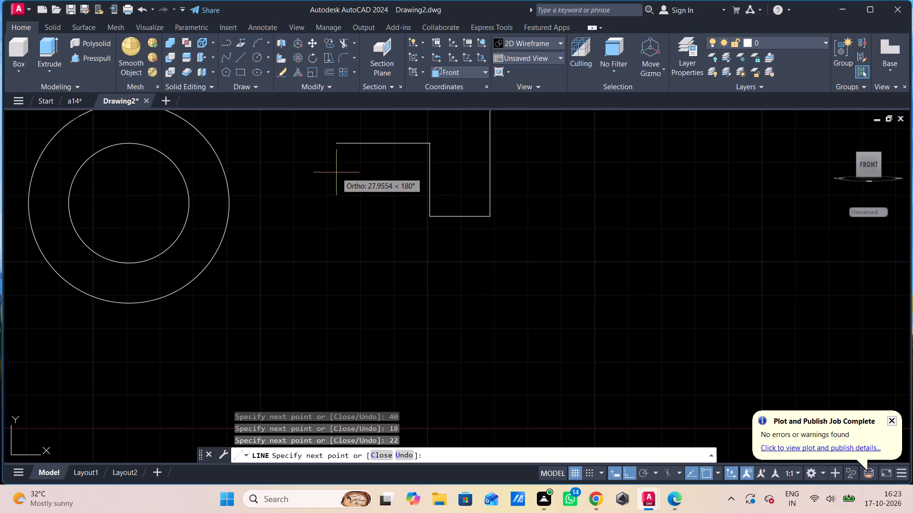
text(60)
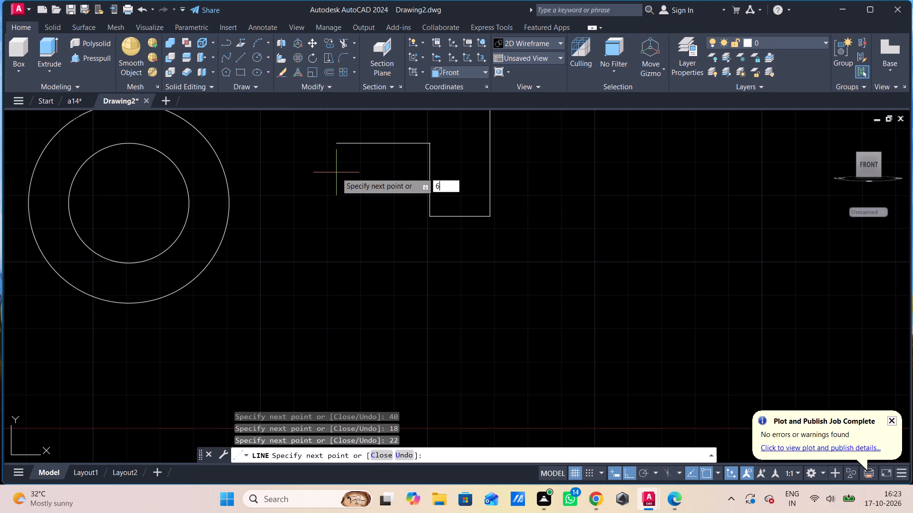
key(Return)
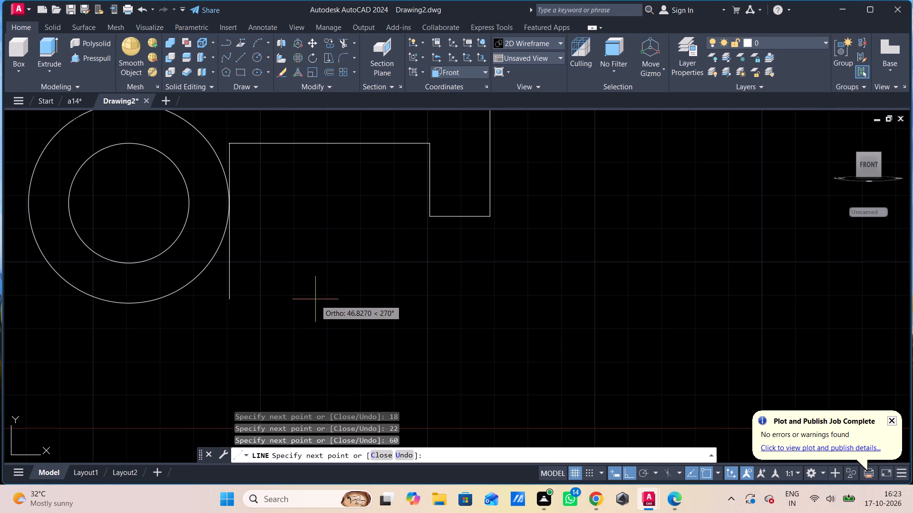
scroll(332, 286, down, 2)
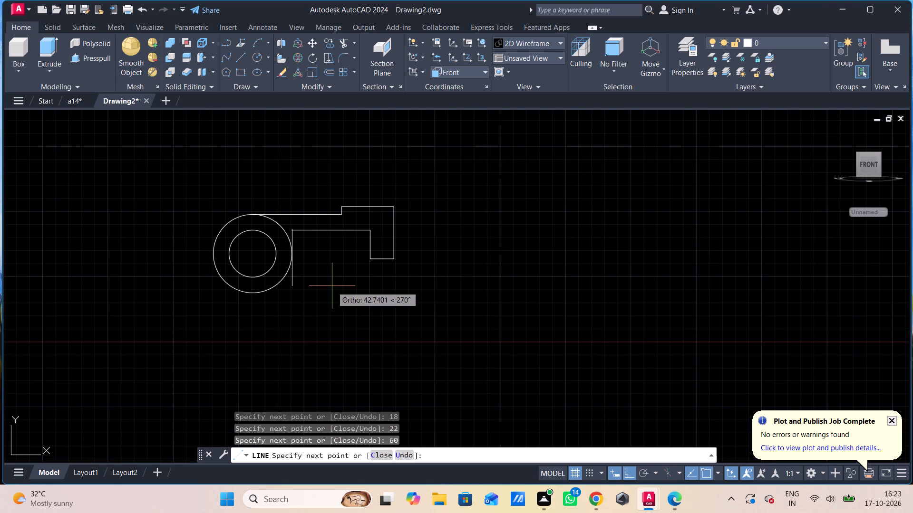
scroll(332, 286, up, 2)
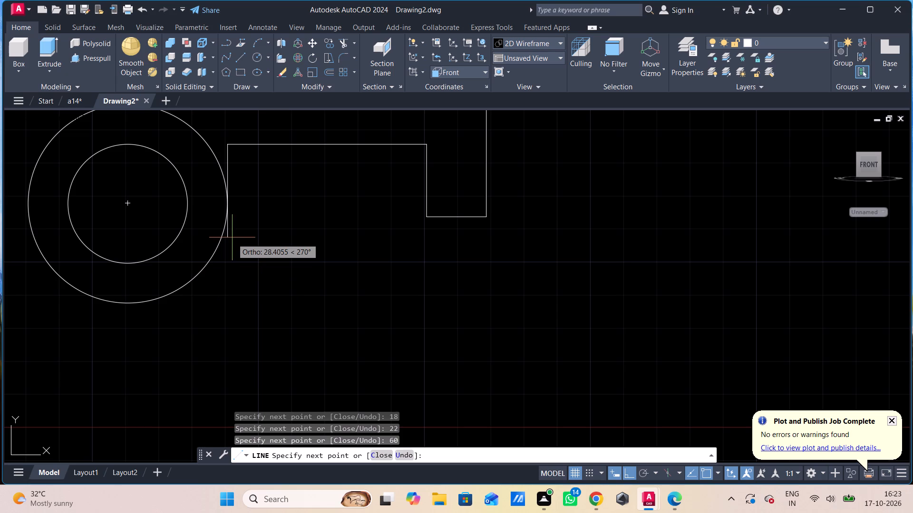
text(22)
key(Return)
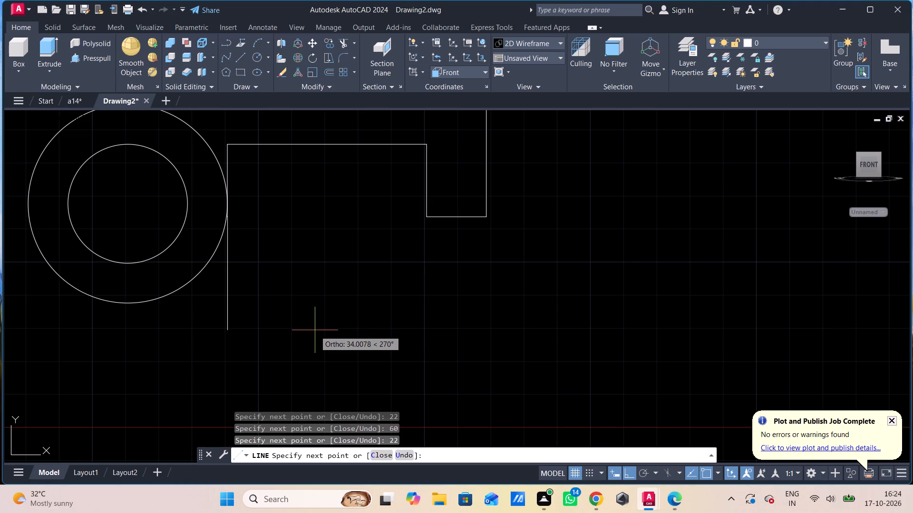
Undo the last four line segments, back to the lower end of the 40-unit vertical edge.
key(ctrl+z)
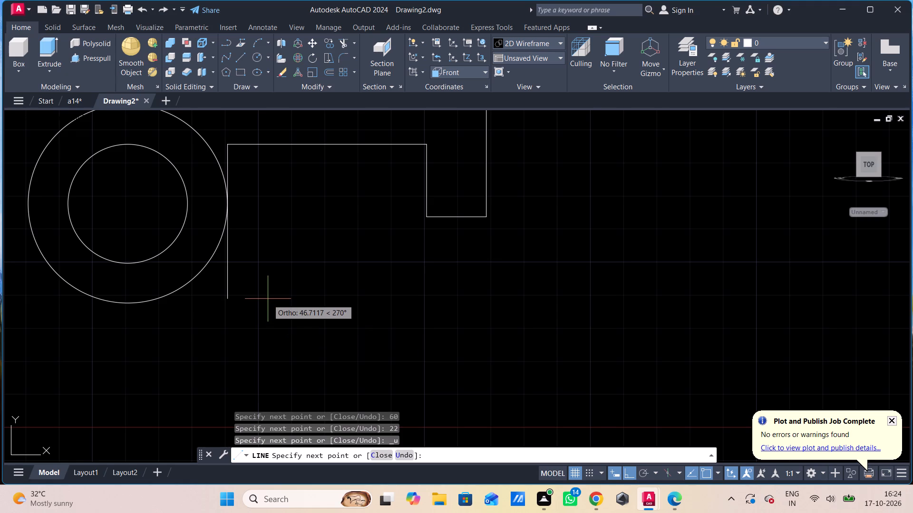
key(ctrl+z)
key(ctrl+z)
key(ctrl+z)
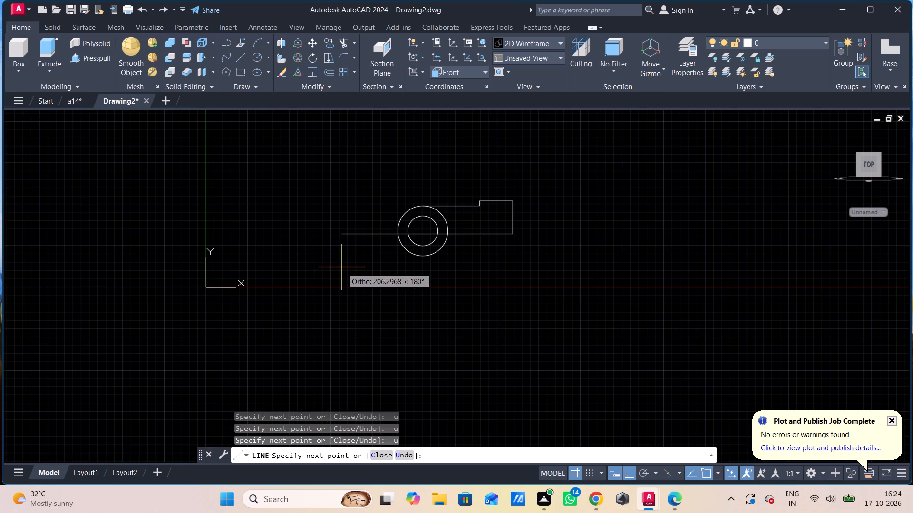
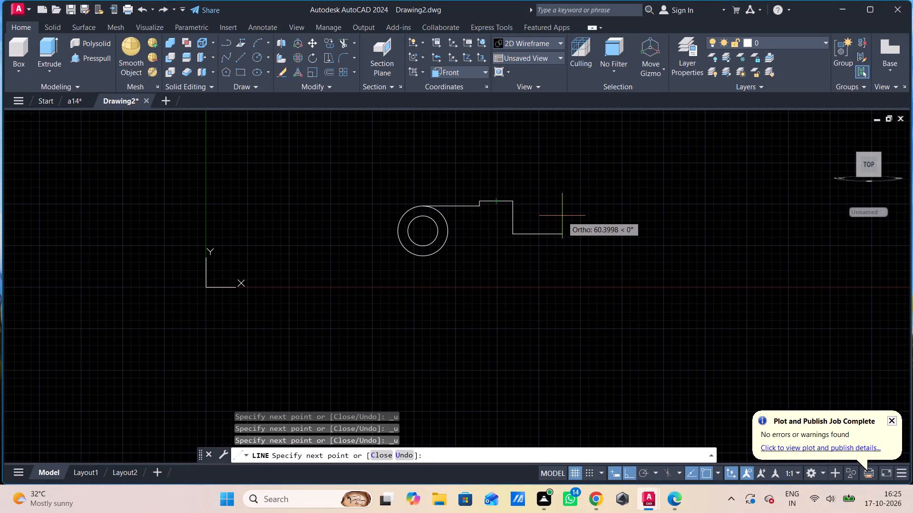
Undo the remaining profile segments back to the start point at the outer circle's top quadrant.
key(ctrl+z)
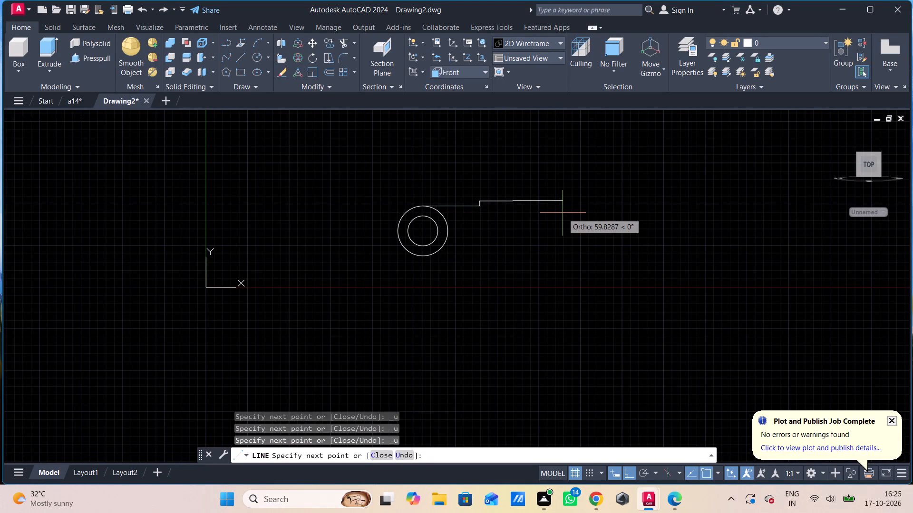
key(ctrl+z)
key(ctrl+z)
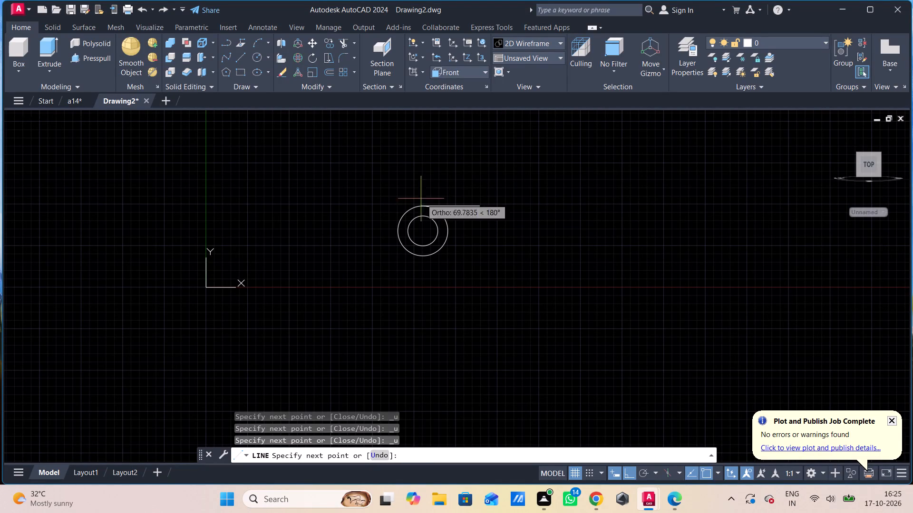
key(ctrl+z)
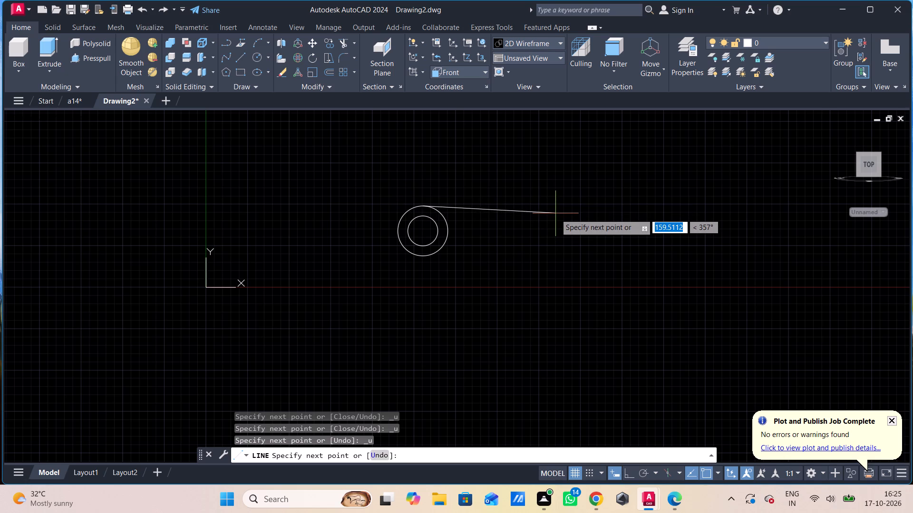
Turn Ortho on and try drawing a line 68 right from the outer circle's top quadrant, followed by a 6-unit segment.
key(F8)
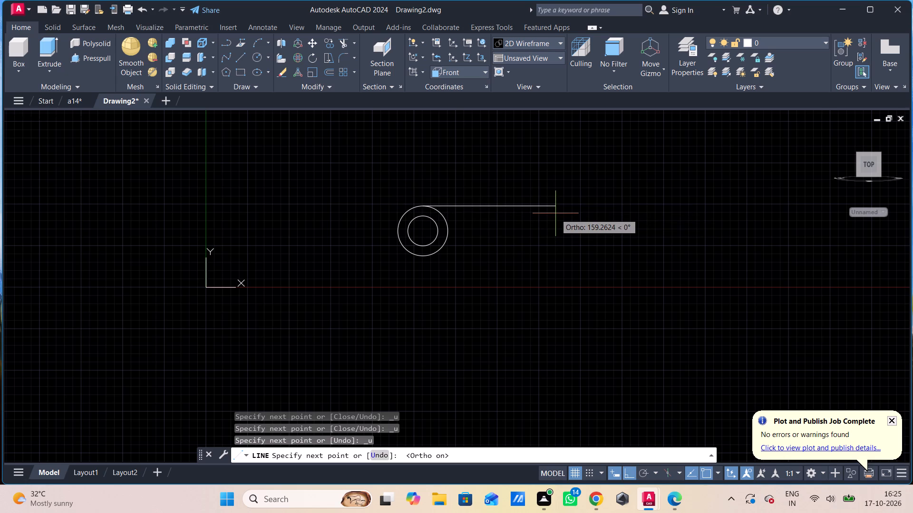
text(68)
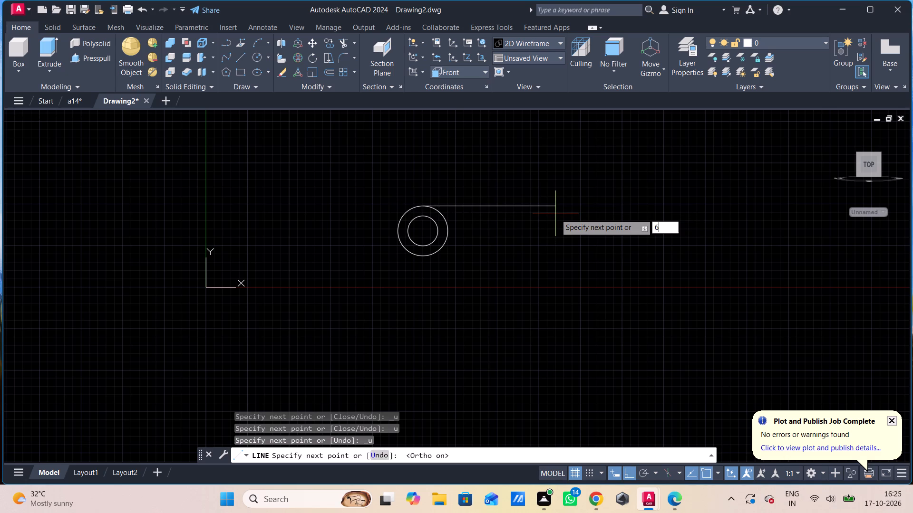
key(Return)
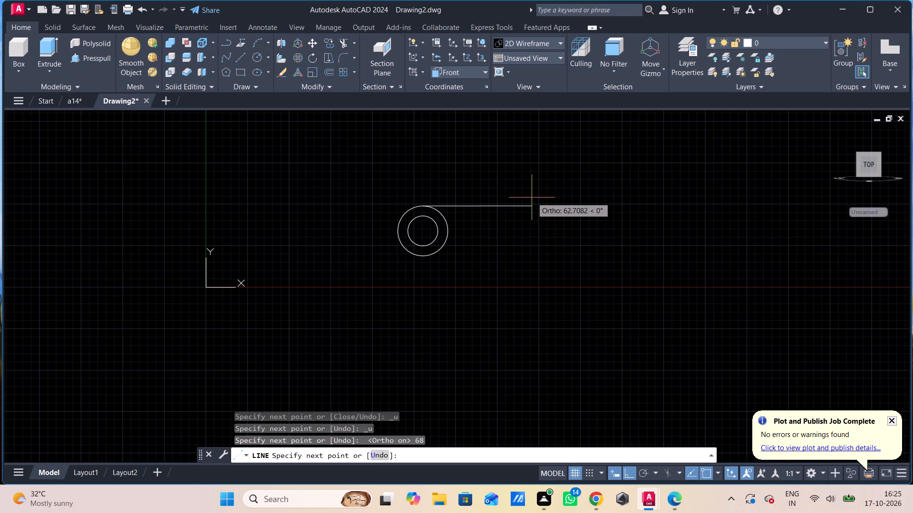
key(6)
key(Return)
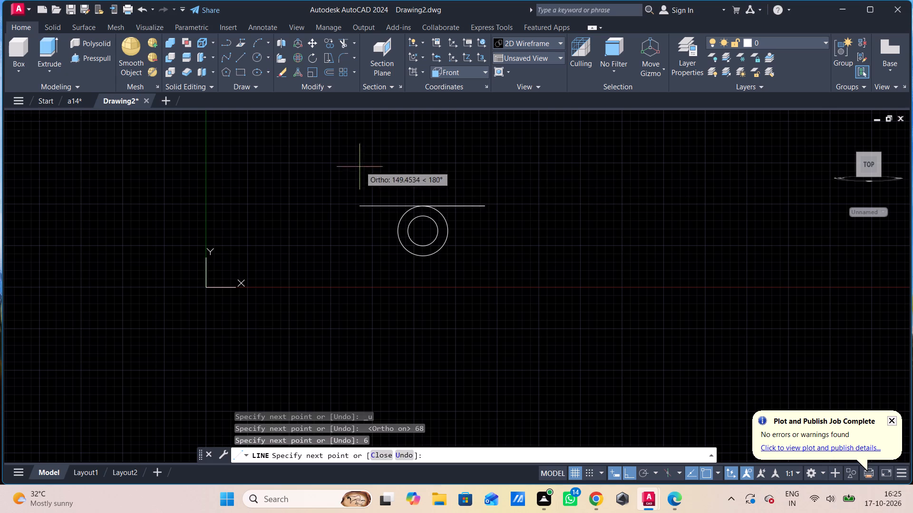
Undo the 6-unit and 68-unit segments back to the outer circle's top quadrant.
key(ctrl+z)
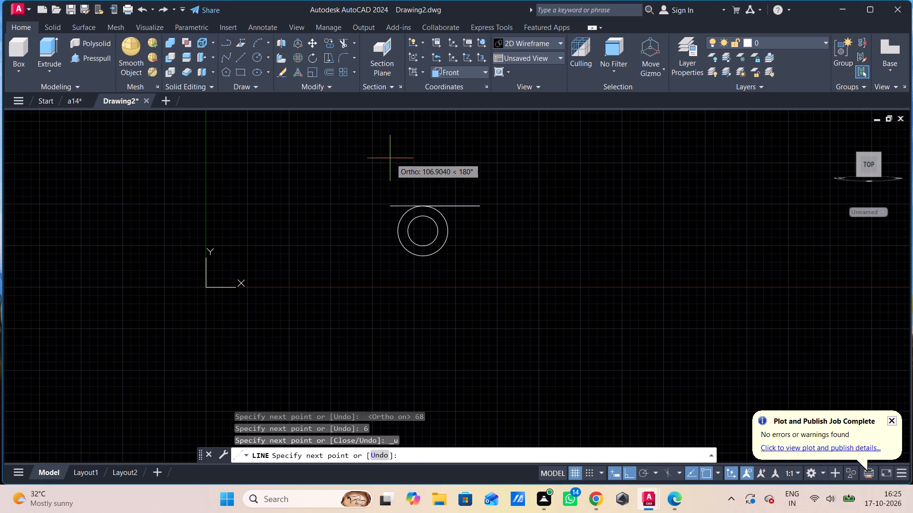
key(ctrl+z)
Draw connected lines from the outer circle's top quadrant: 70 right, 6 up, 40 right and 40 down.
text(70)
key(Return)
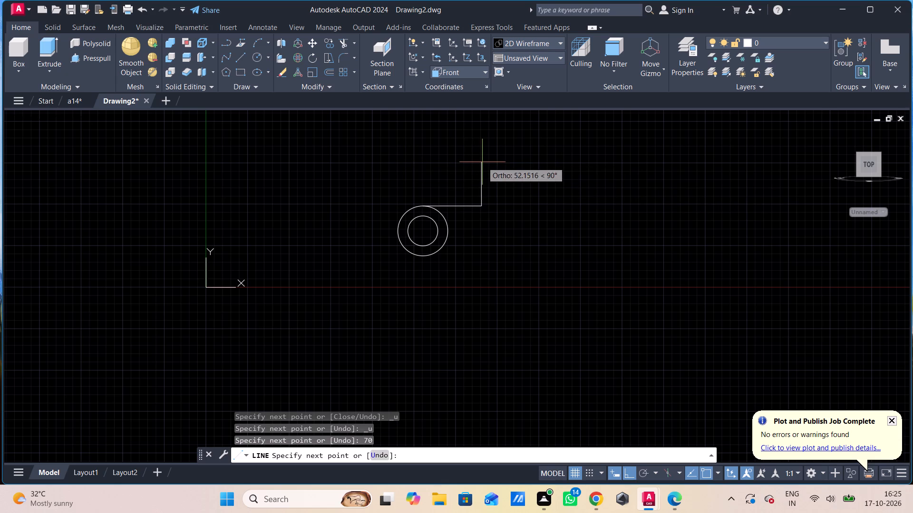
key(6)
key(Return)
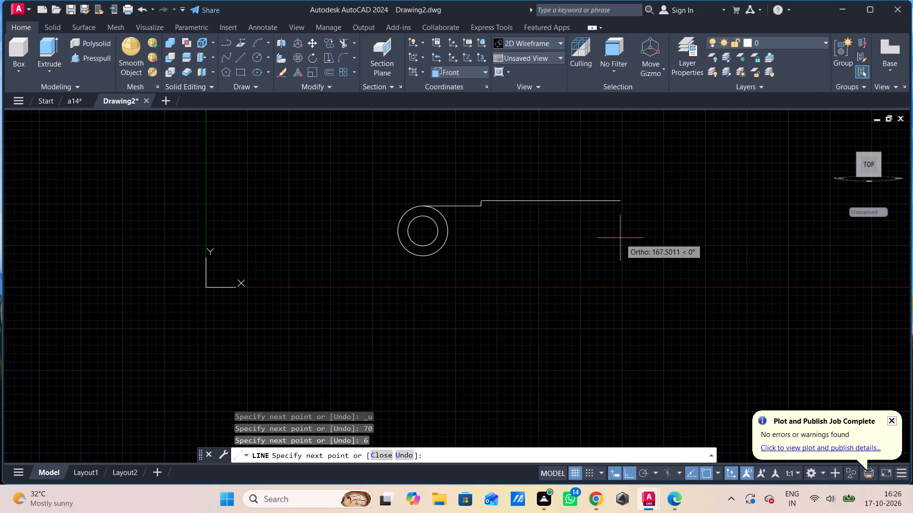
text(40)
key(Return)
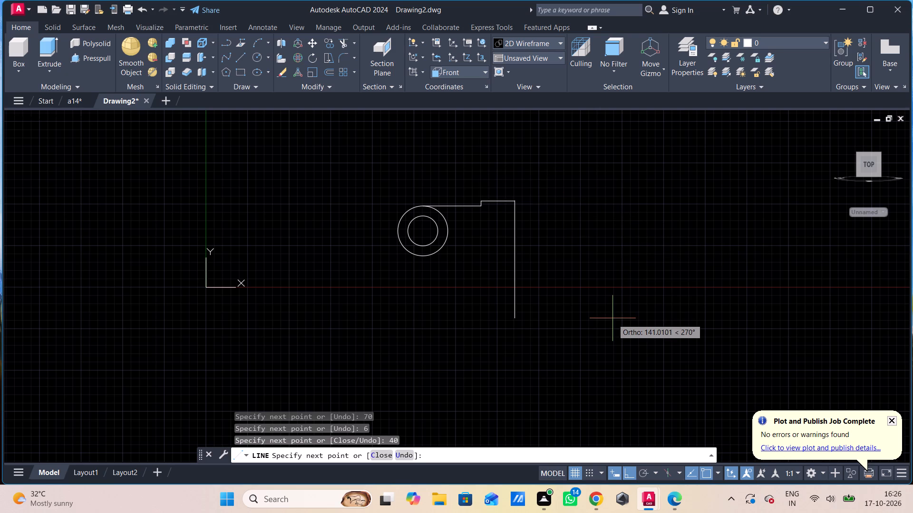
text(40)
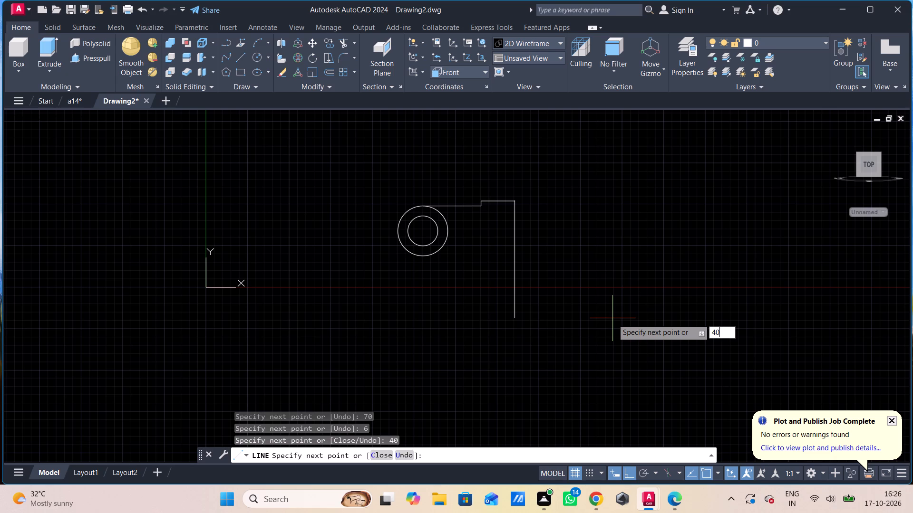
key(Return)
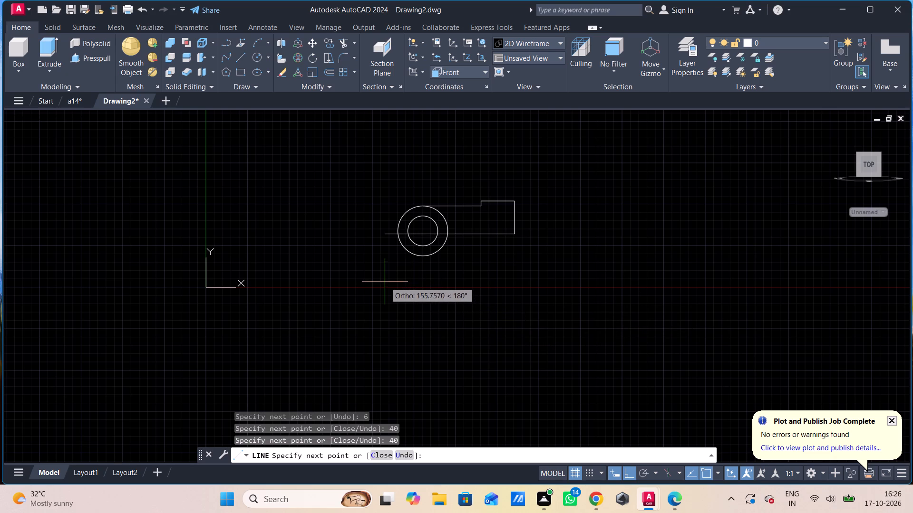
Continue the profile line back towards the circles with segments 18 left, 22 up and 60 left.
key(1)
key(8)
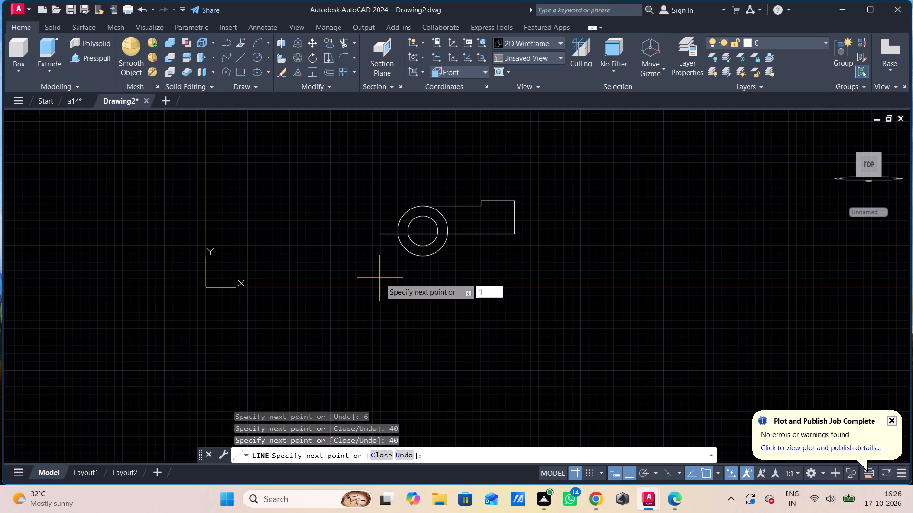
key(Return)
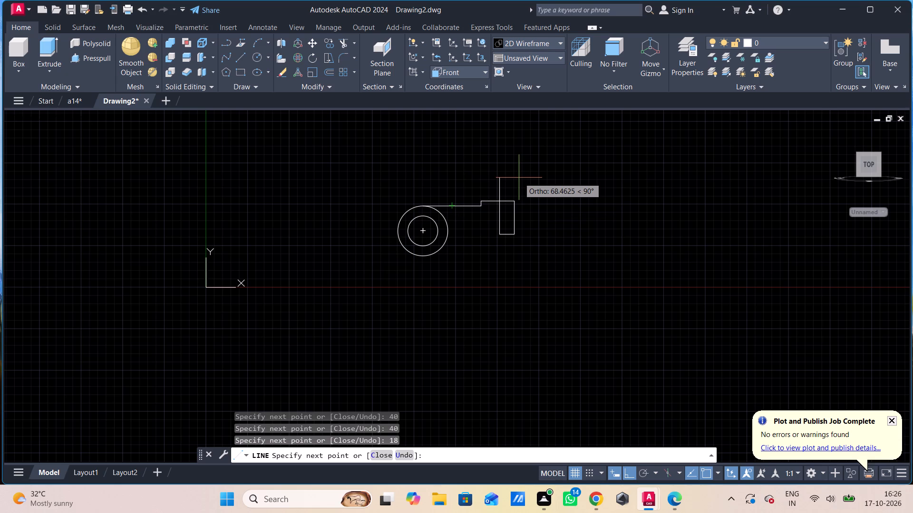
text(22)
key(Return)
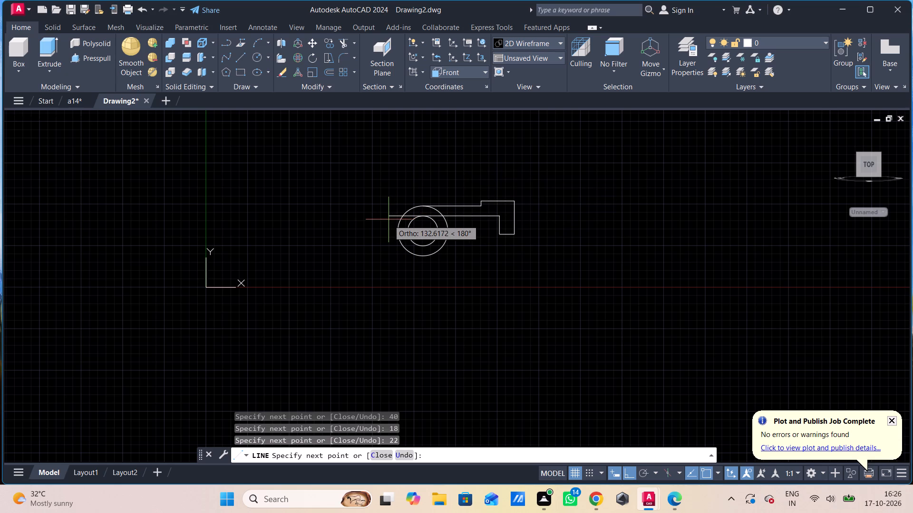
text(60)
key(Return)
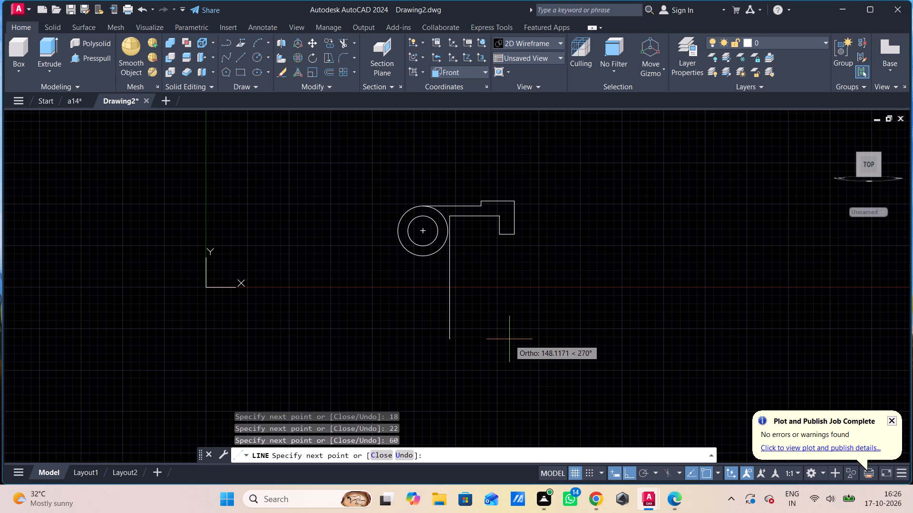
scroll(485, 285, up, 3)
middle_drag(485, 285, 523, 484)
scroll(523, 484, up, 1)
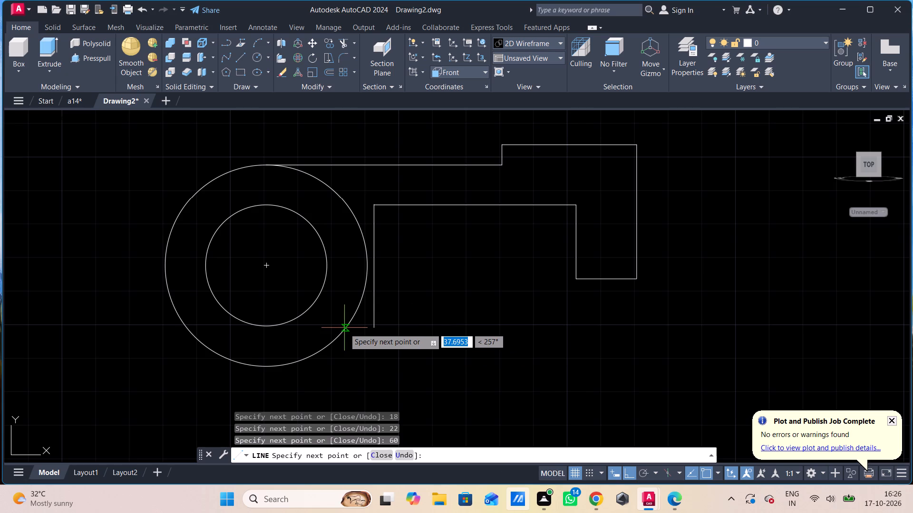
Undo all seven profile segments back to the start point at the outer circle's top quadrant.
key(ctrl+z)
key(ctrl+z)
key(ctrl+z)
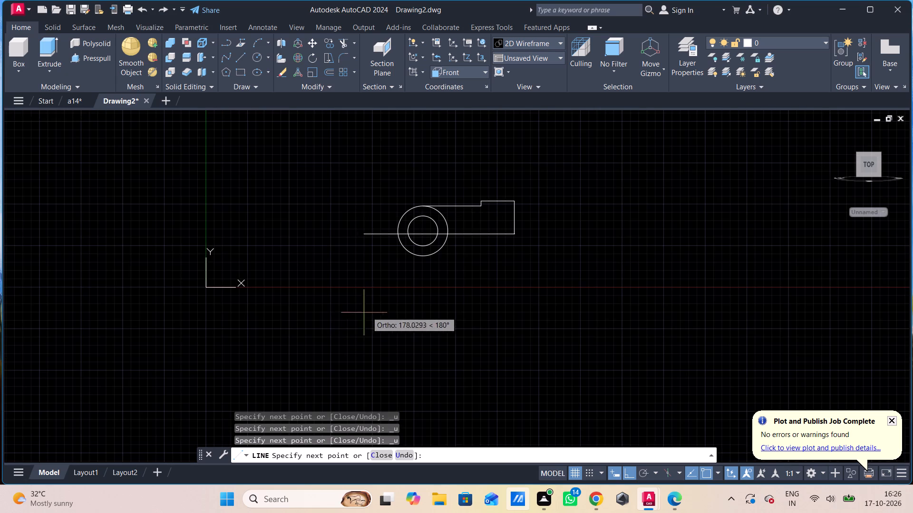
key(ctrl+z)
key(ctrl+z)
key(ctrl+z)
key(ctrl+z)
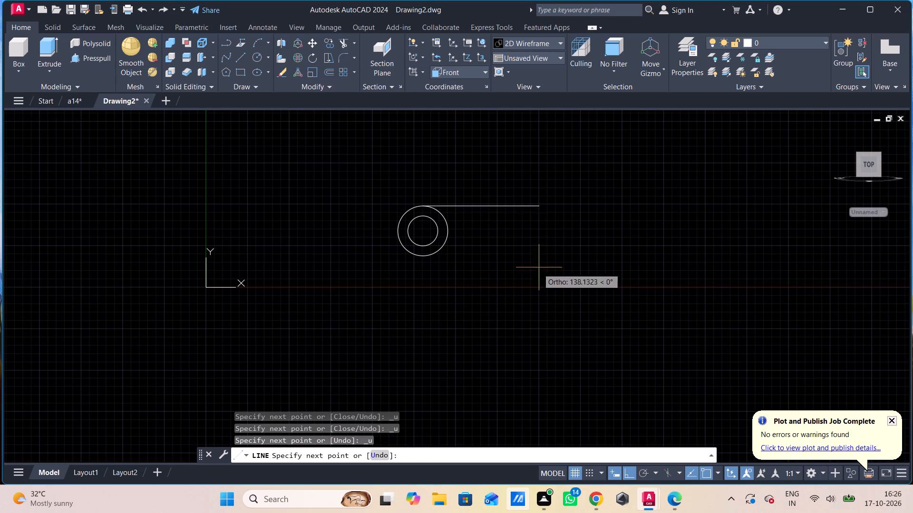
Draw connected lines from the outer circle's top quadrant: 72 right, 6 up, 40 right and 40 down.
text(75)
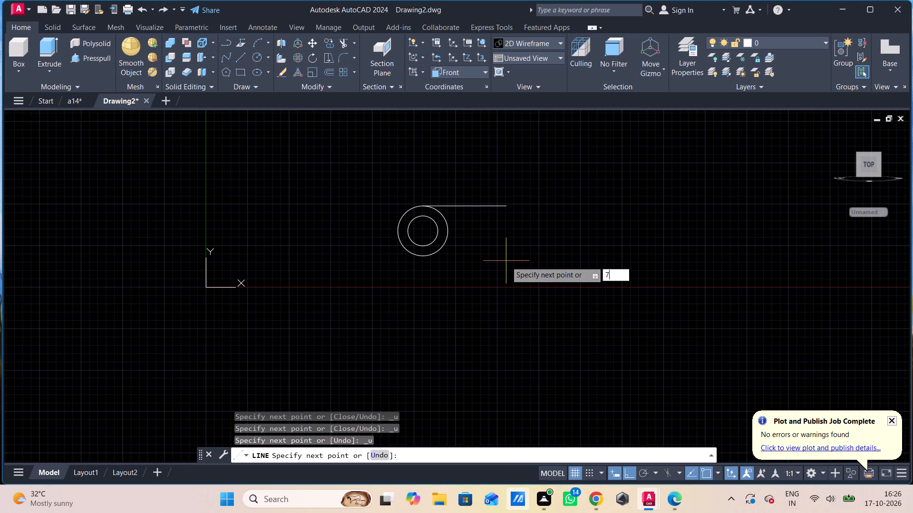
key(BackSpace)
key(2)
key(Return)
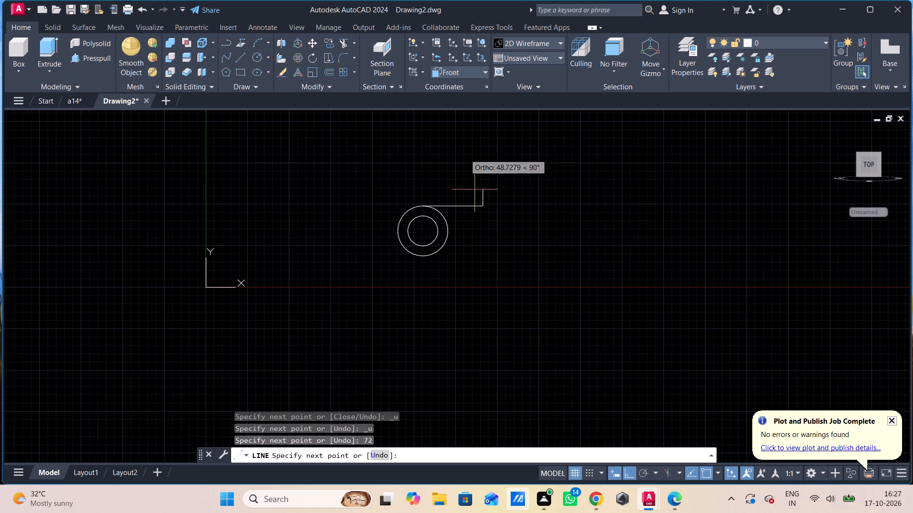
key(6)
key(Return)
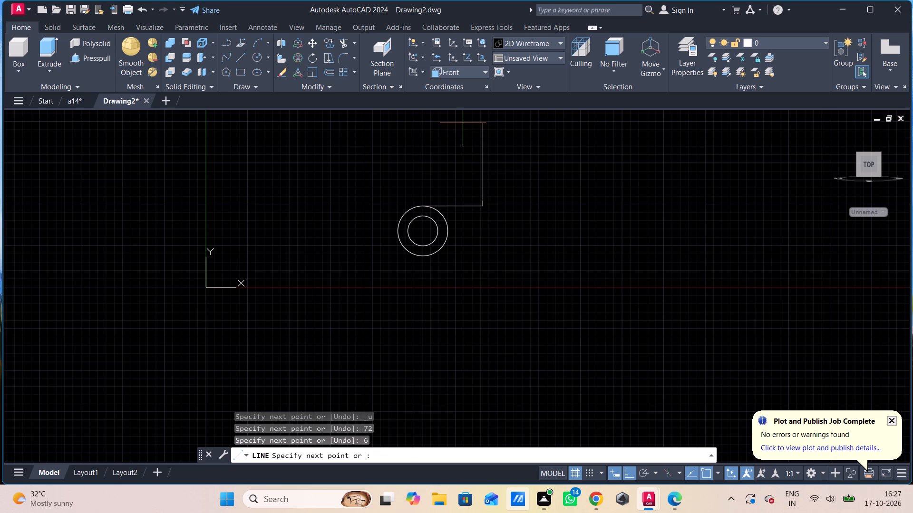
text(40)
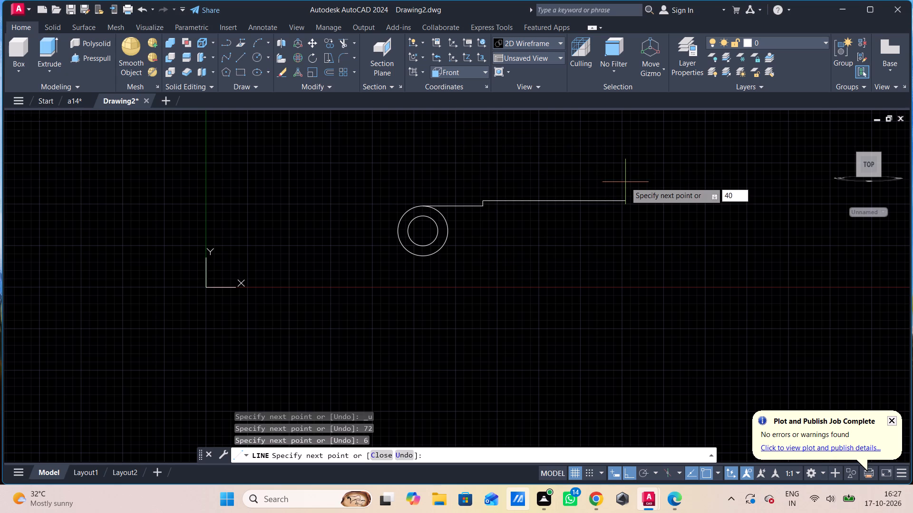
key(Return)
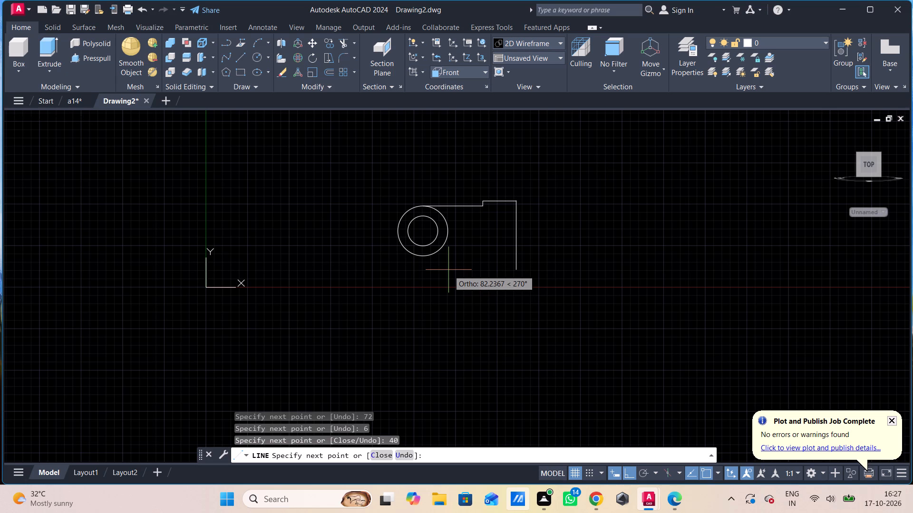
text(40)
key(Return)
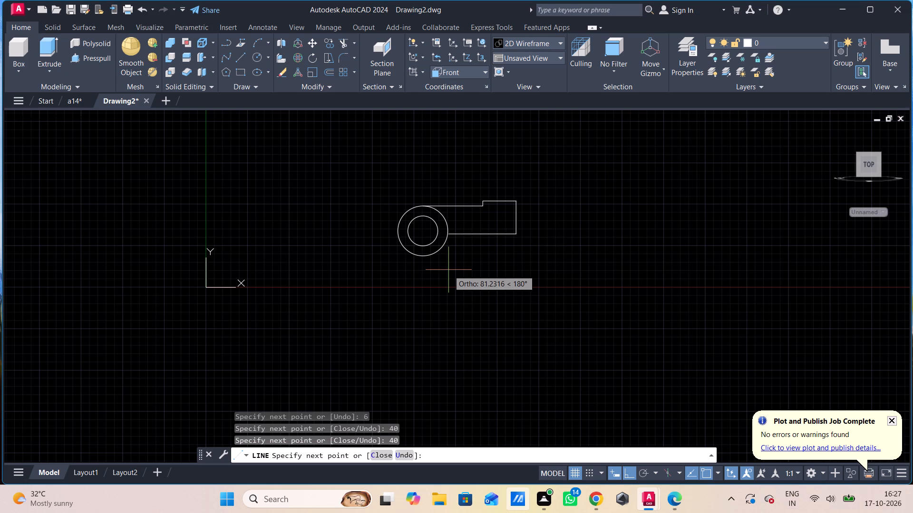
Continue the profile line back towards the circles with segments 18 left, 22 up and 60 left.
text(18.)
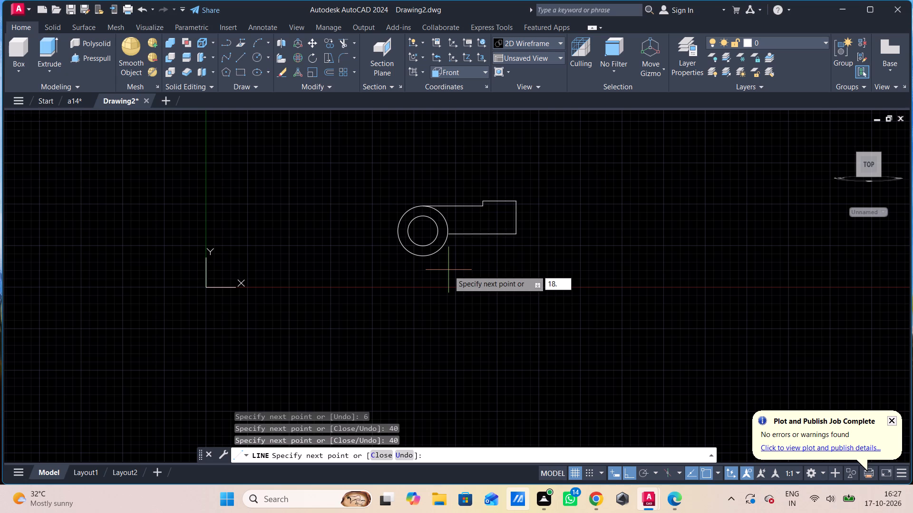
key(BackSpace)
key(Return)
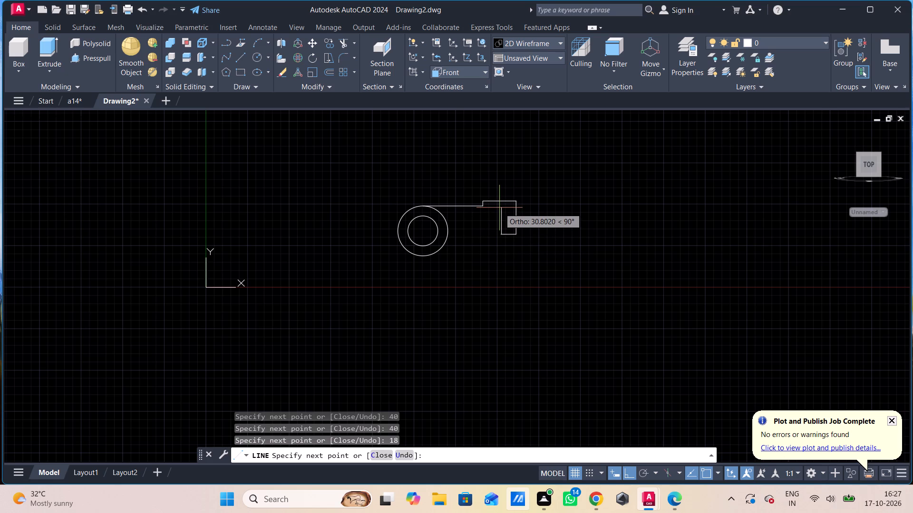
text(22)
key(Return)
text(60)
key(Return)
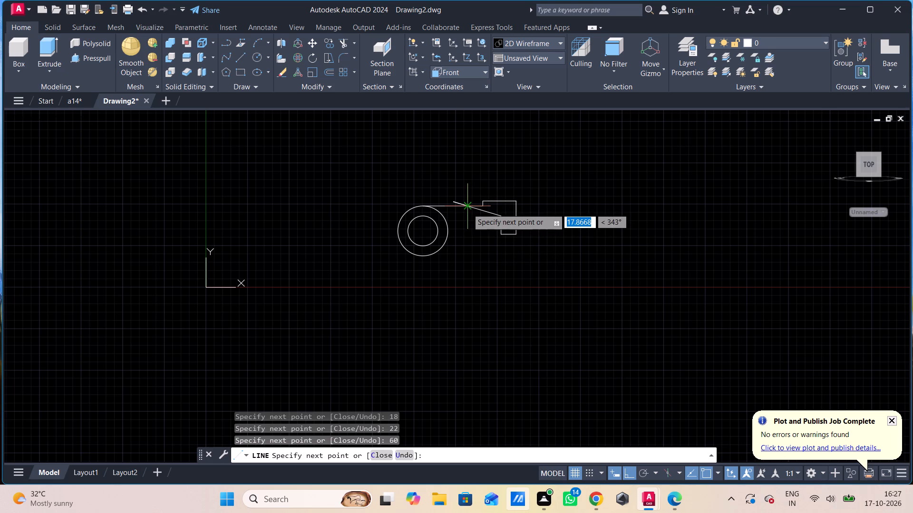
key(ctrl+z)
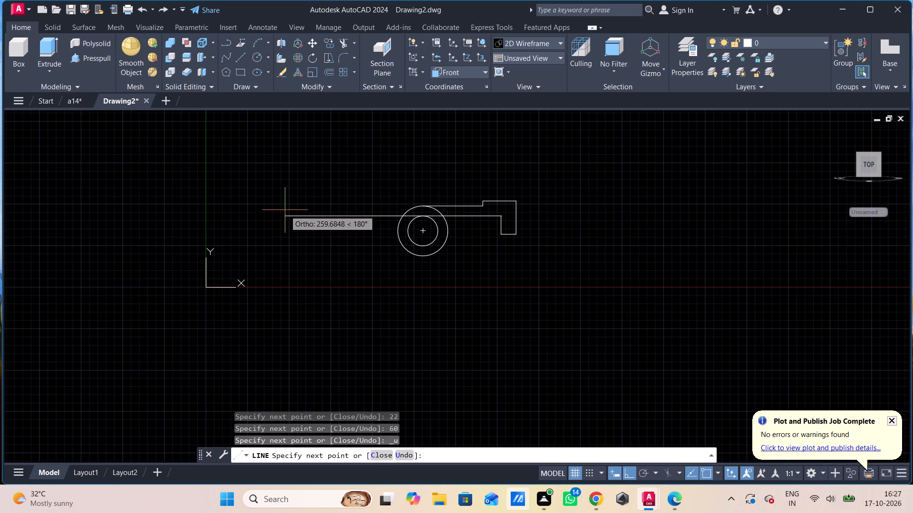
text(60)
key(Return)
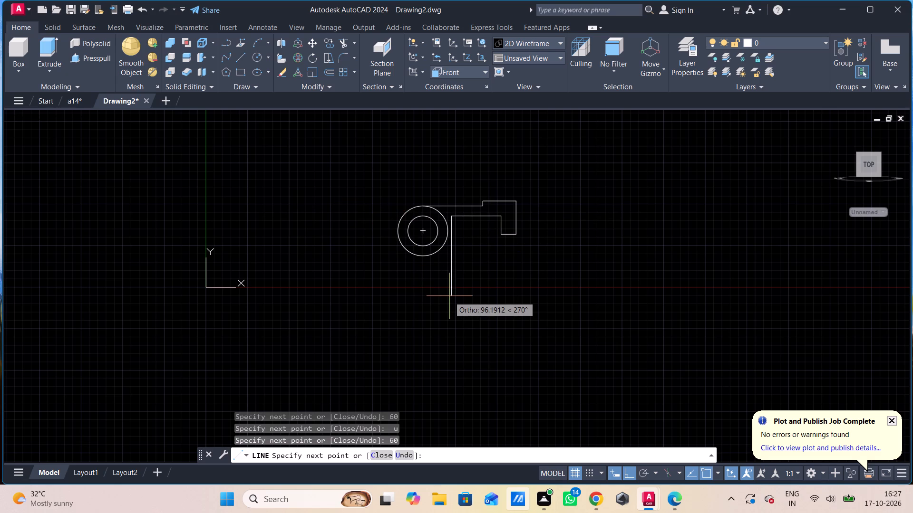
Draw a vertical segment about 36 units down from the inner end of the 60-unit edge, alongside the outer circle.
scroll(450, 296, up, 2)
middle_drag(450, 296, 430, 408)
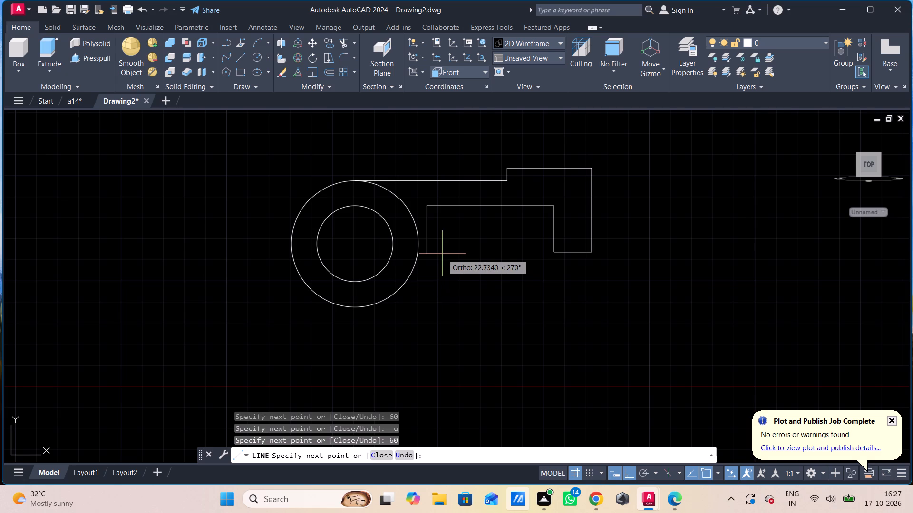
click(422, 281)
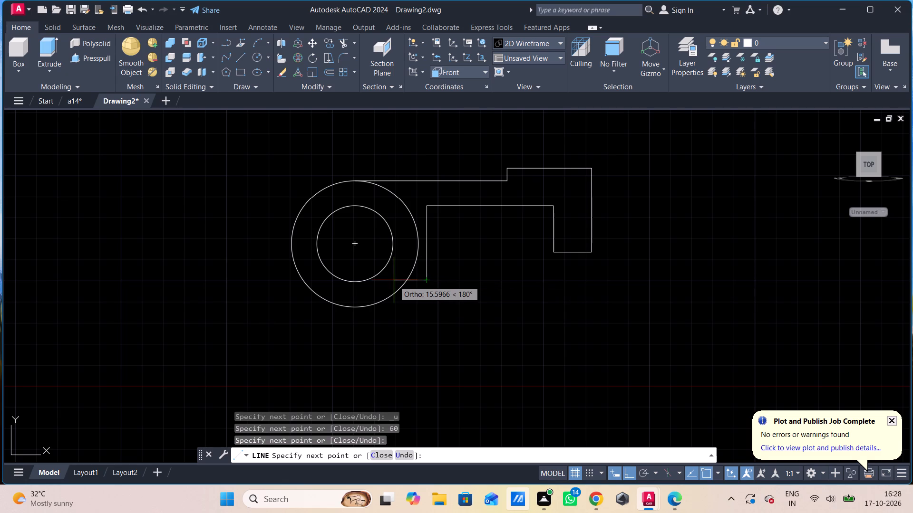
Close the gap with a short, nearly horizontal segment from the vertical edge's lower end to the outer circle, and finish the line.
scroll(394, 281, up, 4)
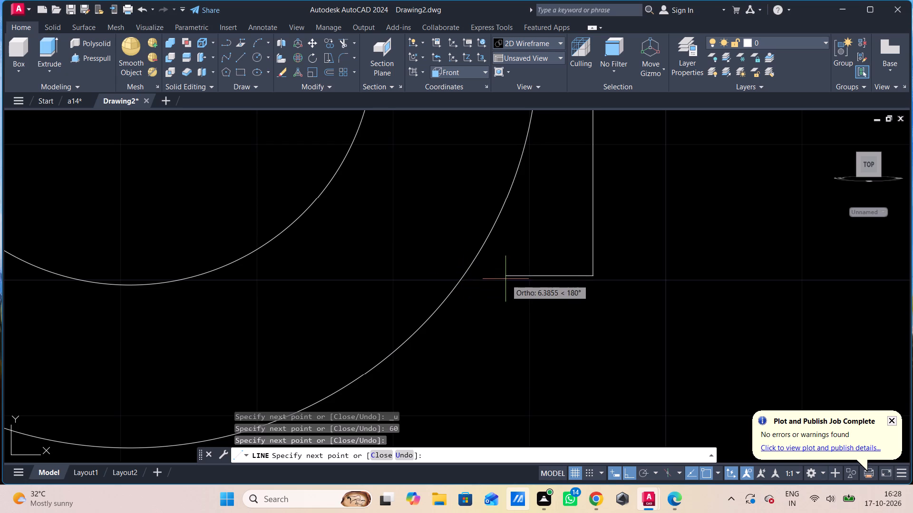
click(470, 275)
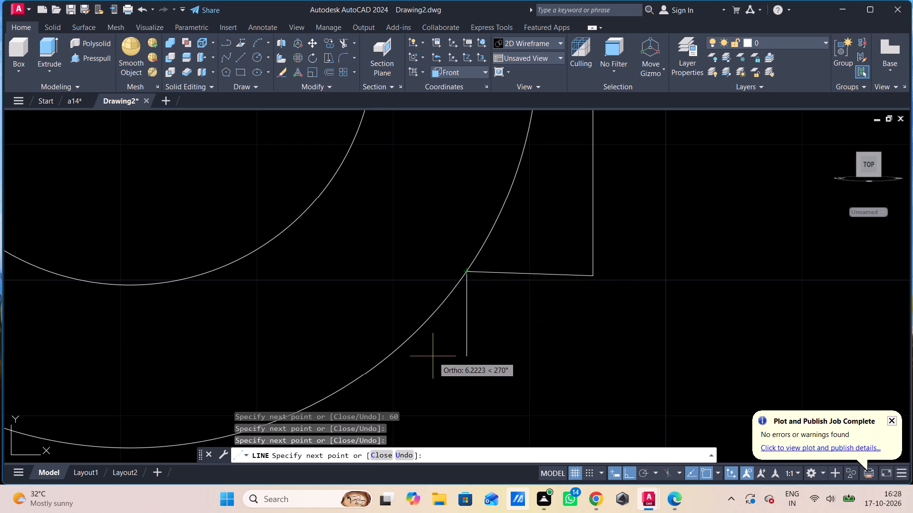
key(Escape)
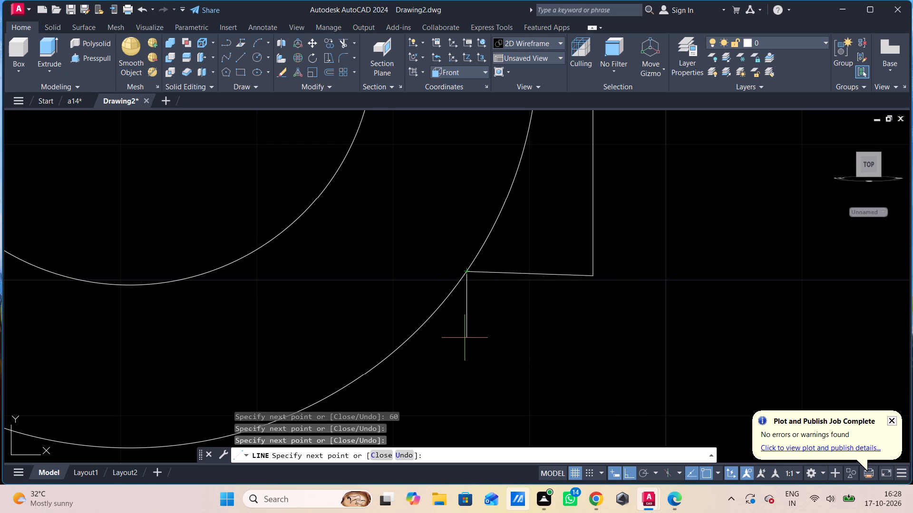
scroll(442, 344, down, 2)
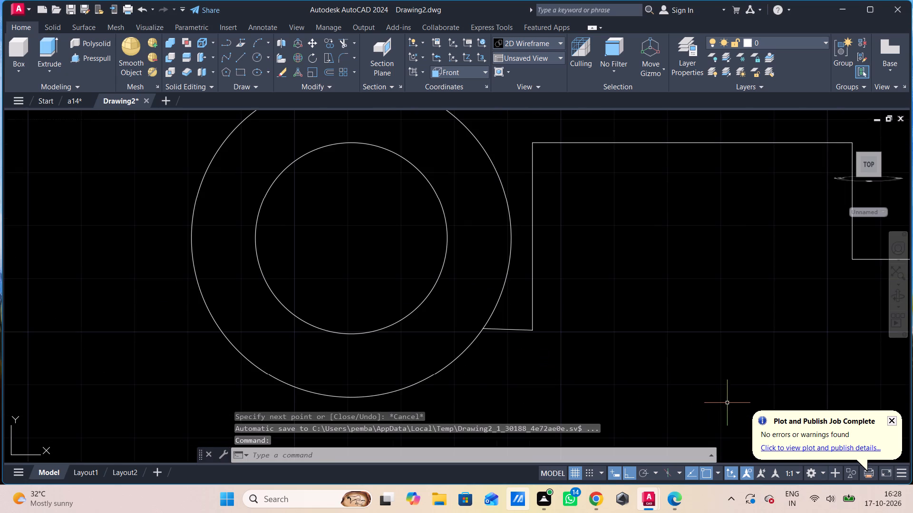
scroll(678, 352, down, 2)
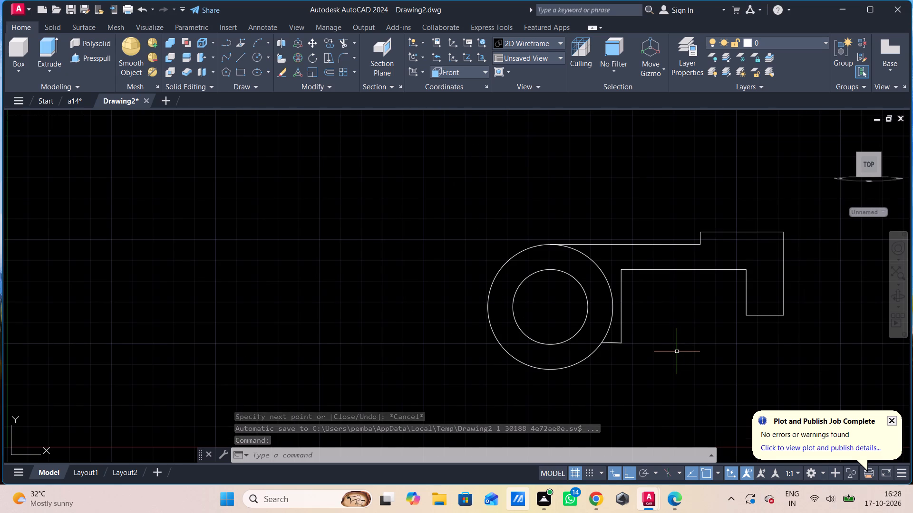
scroll(677, 352, down, 1)
middle_drag(676, 352, 614, 351)
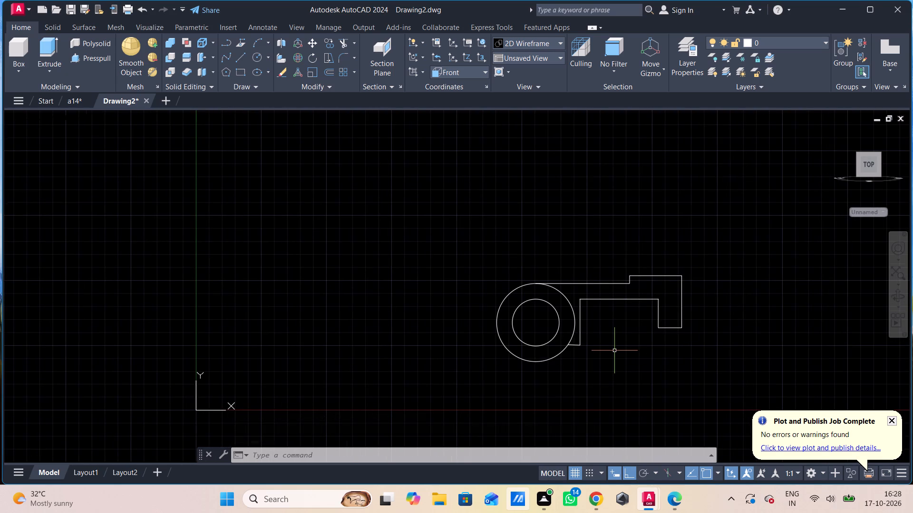
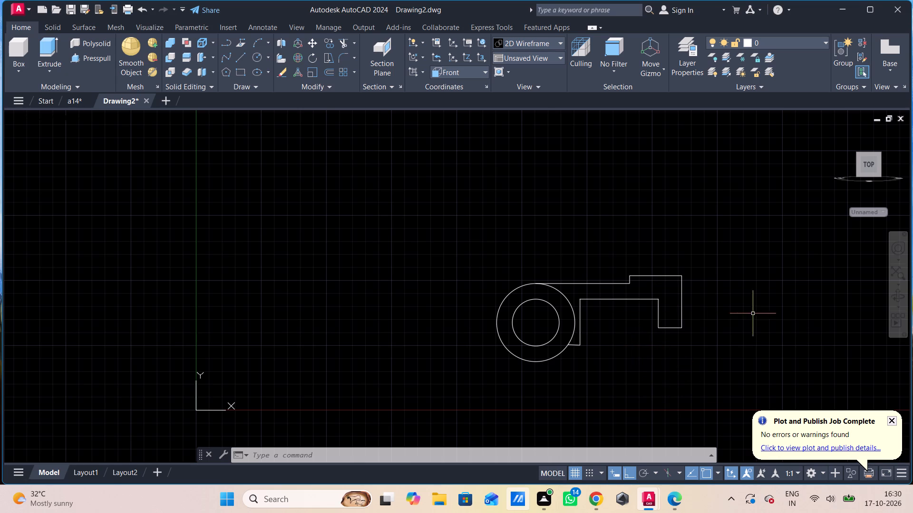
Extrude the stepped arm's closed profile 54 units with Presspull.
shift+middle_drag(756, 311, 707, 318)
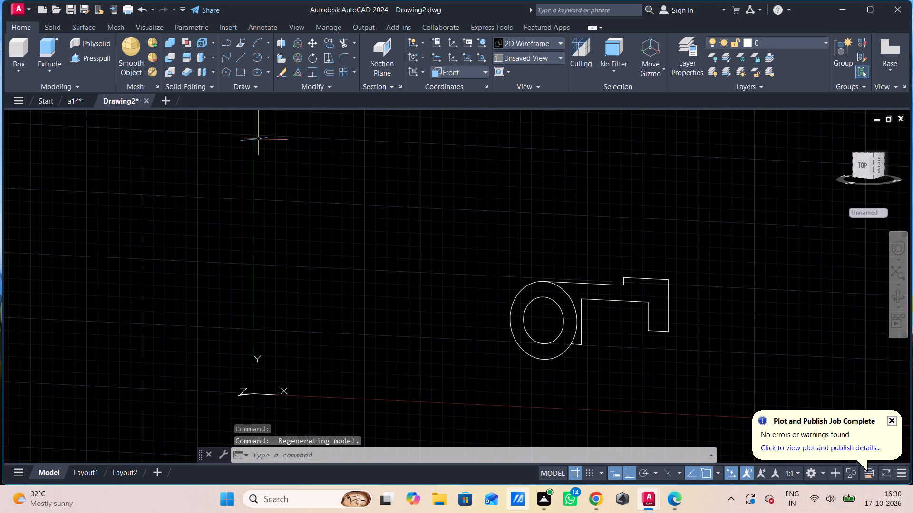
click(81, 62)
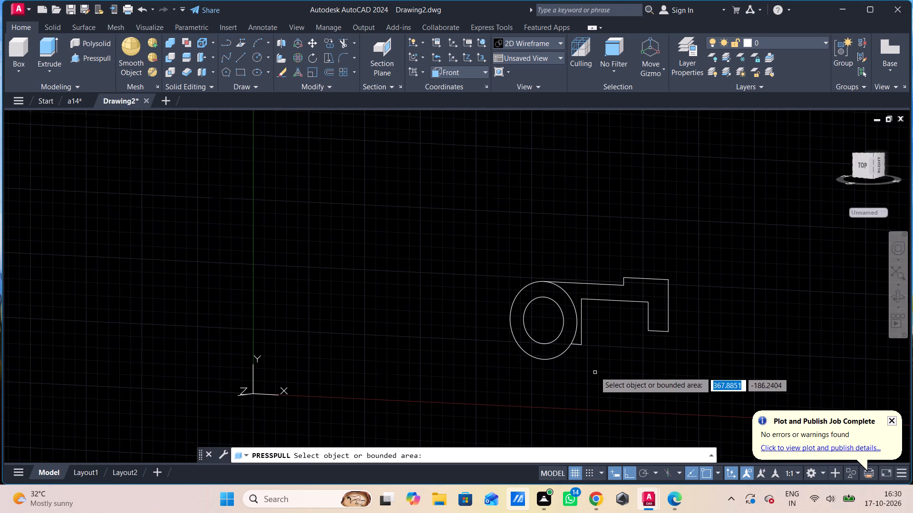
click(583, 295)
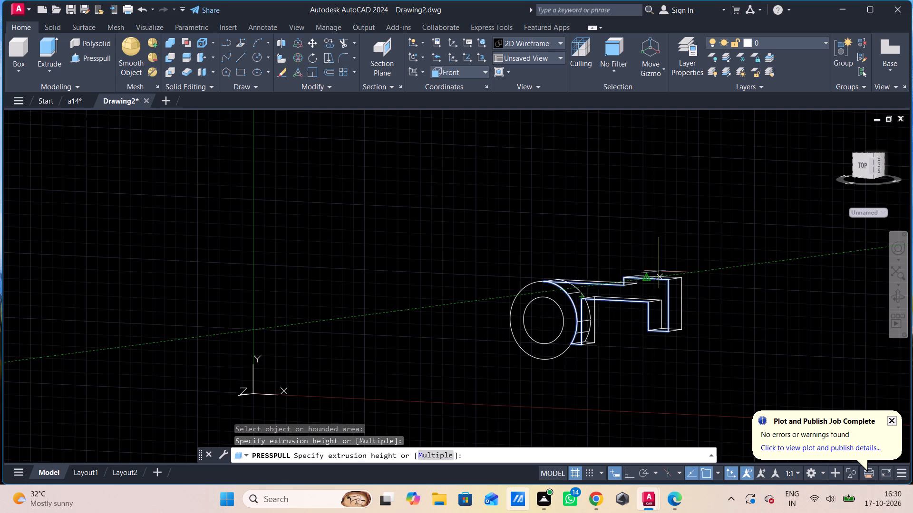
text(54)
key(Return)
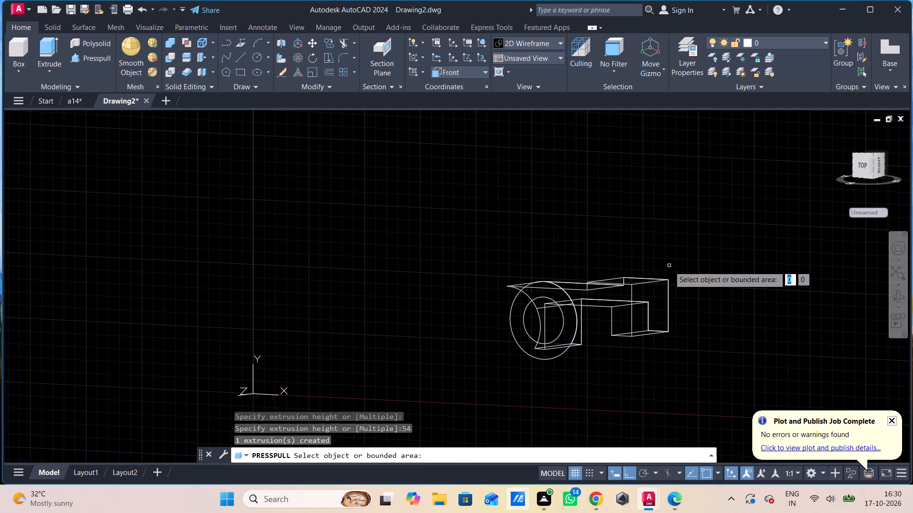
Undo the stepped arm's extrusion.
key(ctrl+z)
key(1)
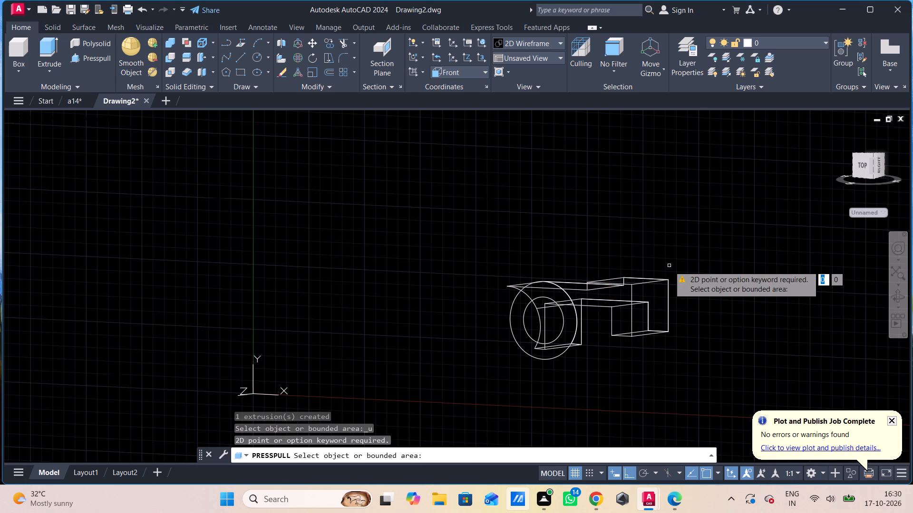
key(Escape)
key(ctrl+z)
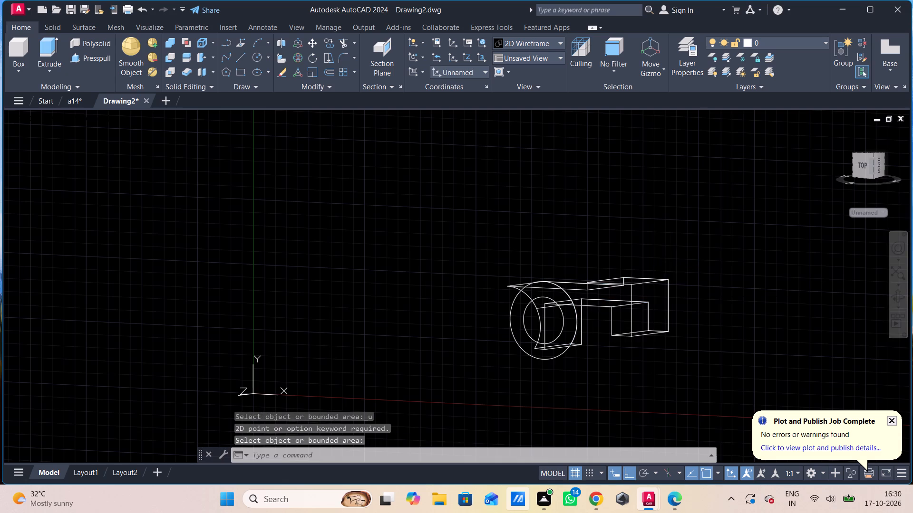
Extrude the stepped arm's closed profile by -54 units with Presspull.
click(77, 59)
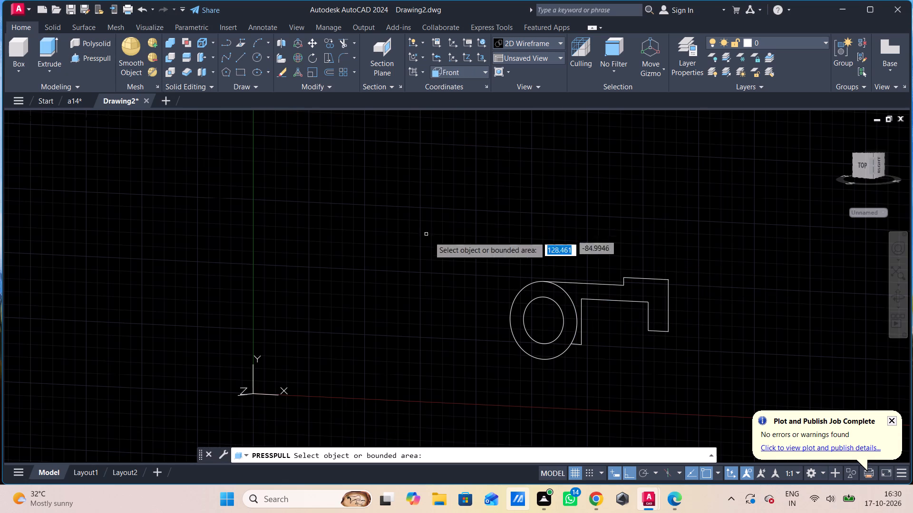
click(613, 296)
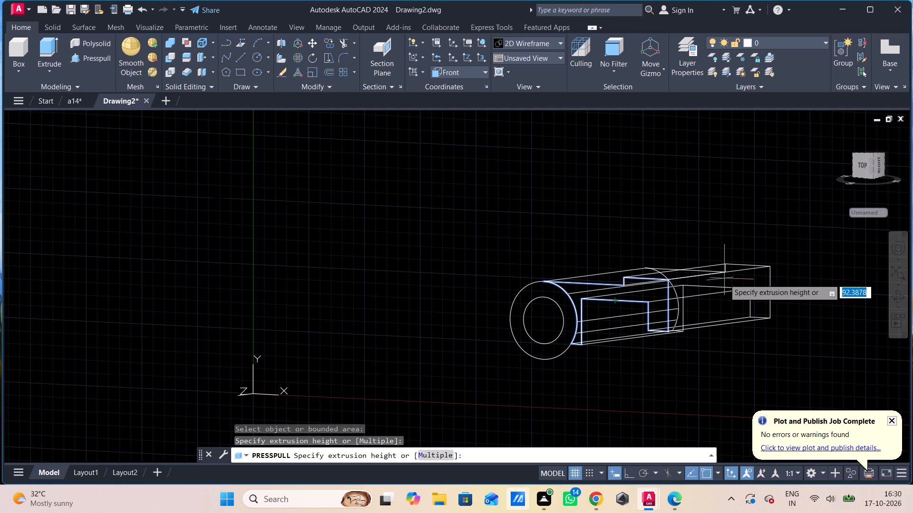
text(-54)
key(Return)
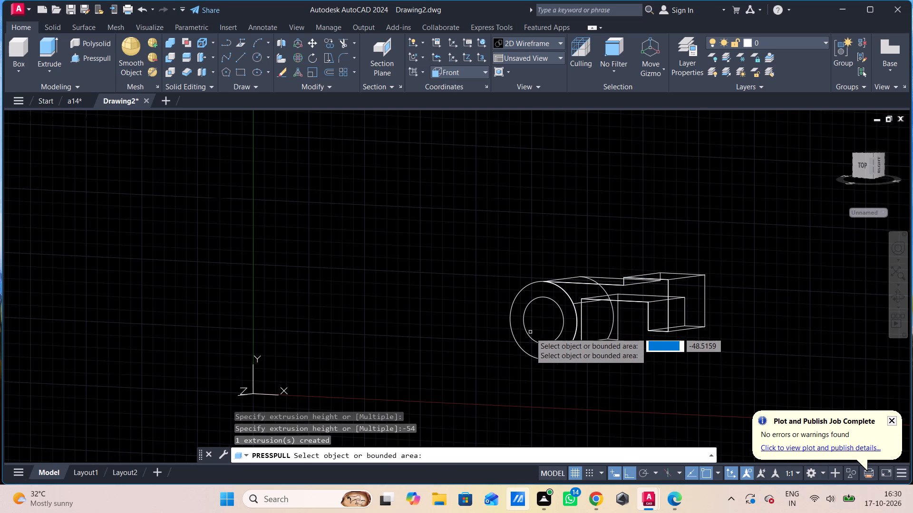
Extrude the ring area between the two concentric circles by -18 units with Presspull.
shift+middle_drag(532, 333, 627, 373)
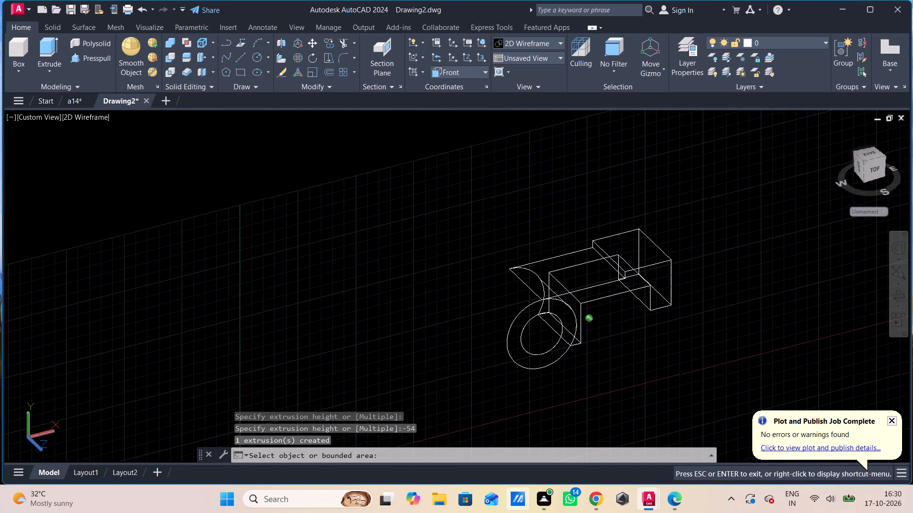
shift+middle_drag(627, 373, 669, 374)
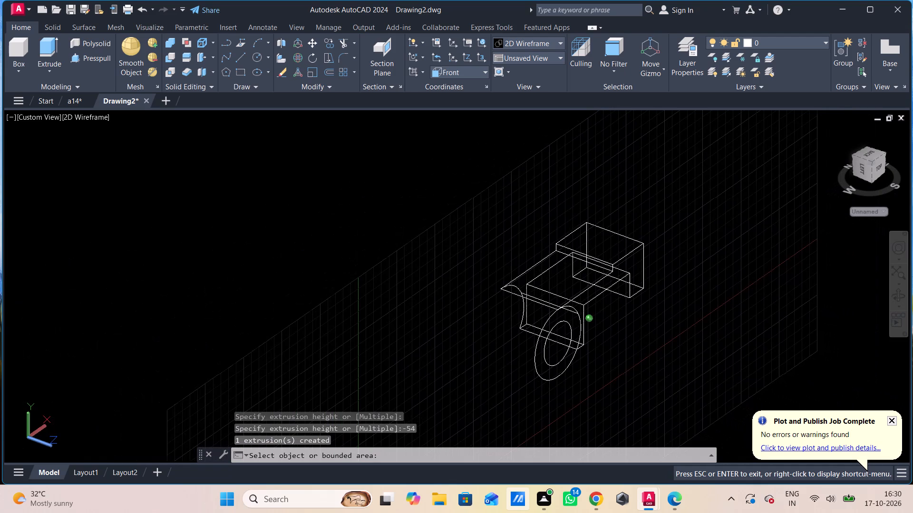
shift+middle_drag(669, 374, 670, 374)
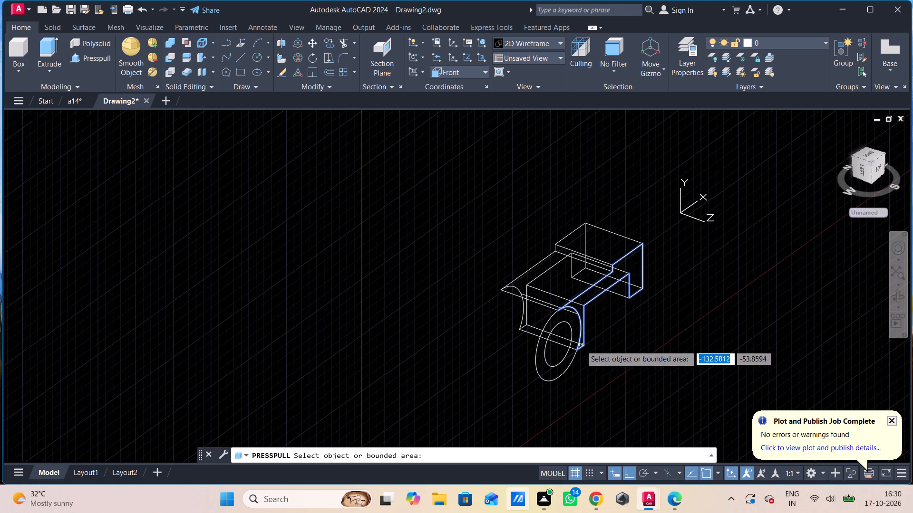
click(541, 345)
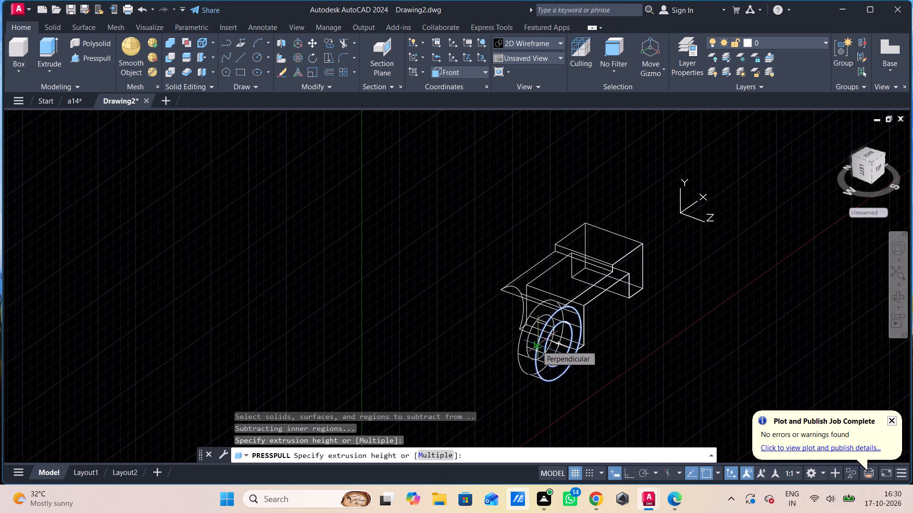
text(18)
key(BackSpace)
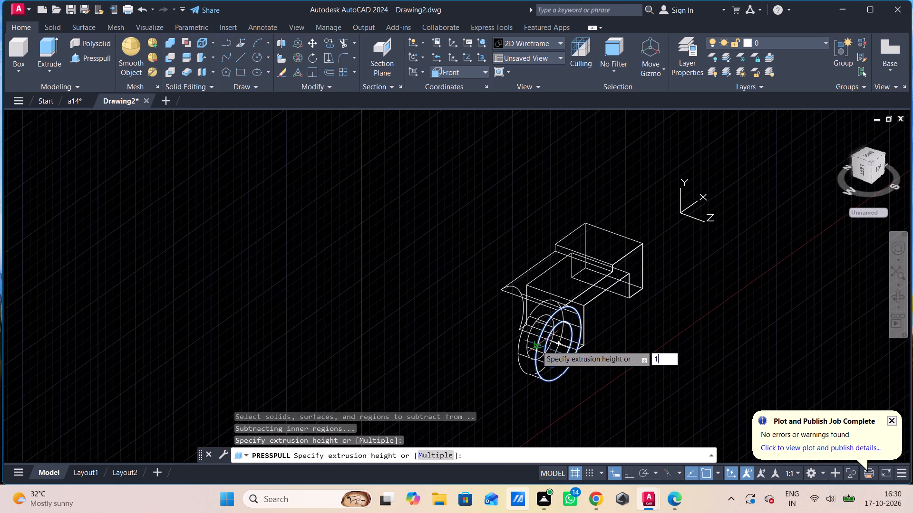
key(BackSpace)
text(-18)
key(Return)
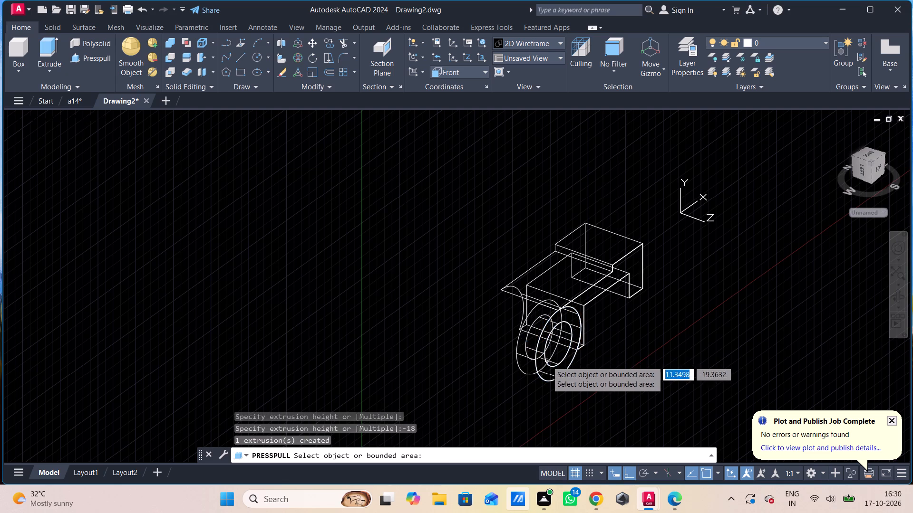
key(Escape)
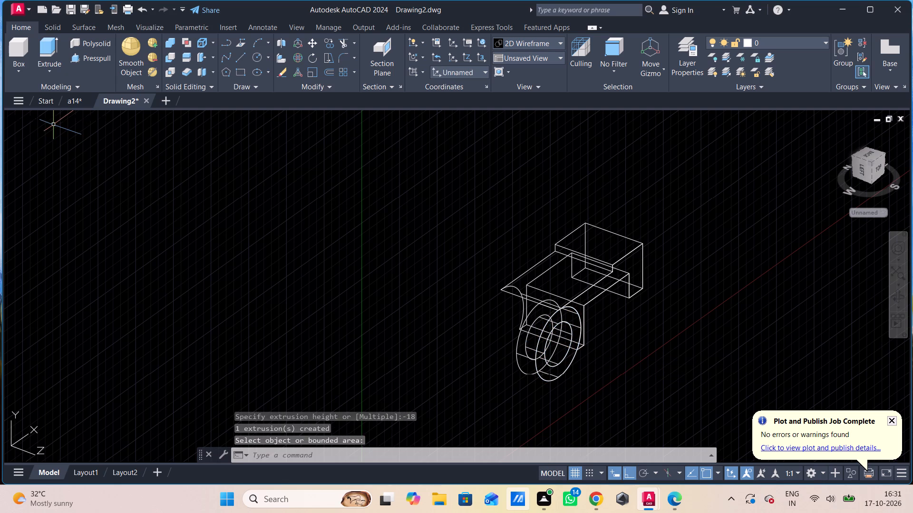
Set the viewport's visual style to Shades of Gray.
click(86, 121)
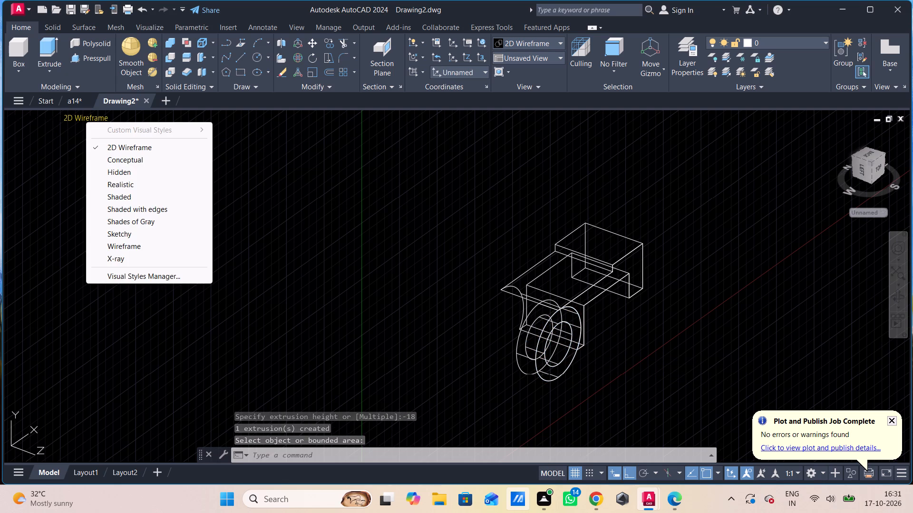
click(112, 228)
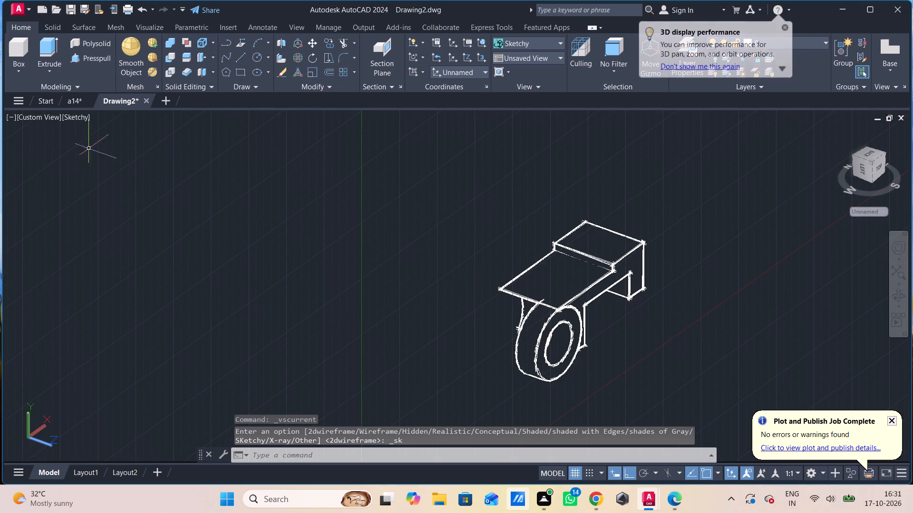
click(77, 112)
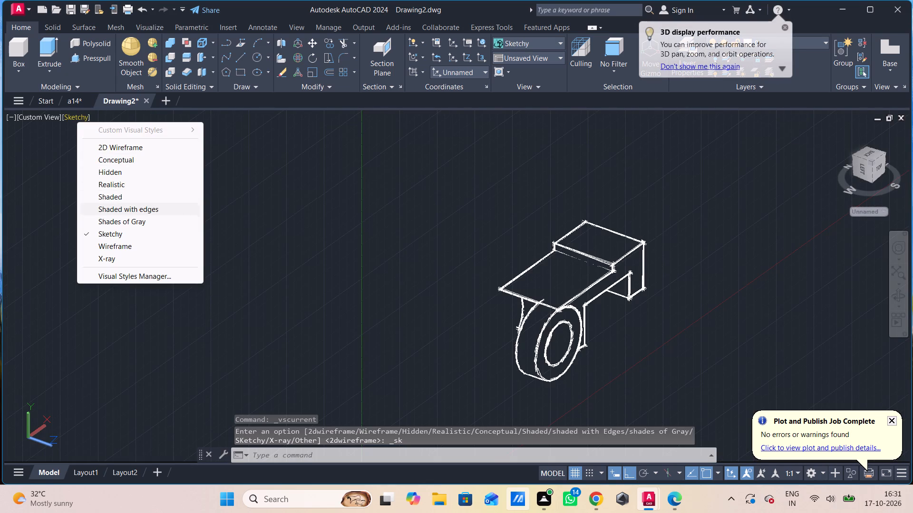
click(116, 218)
Copy the extruded ring from its inner face's top point to the top corner on the arm's opposite side.
shift+middle_drag(402, 386, 467, 388)
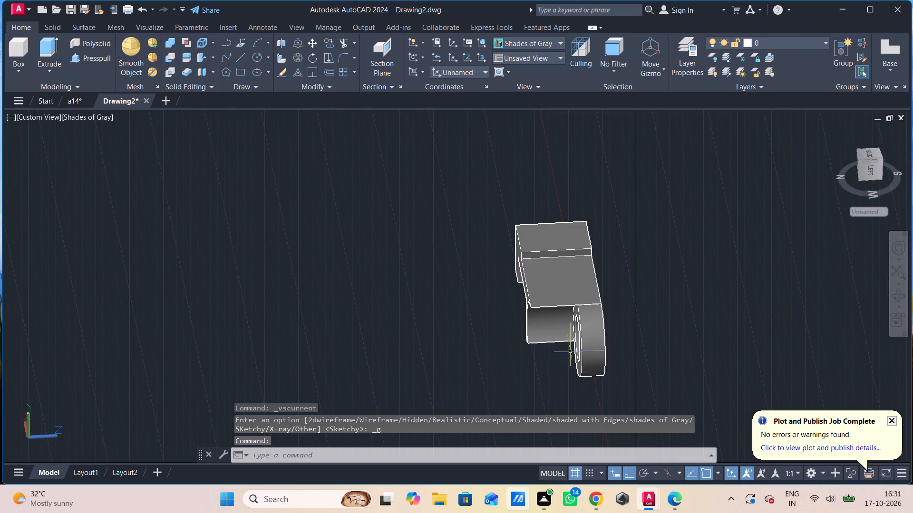
click(589, 352)
key(c)
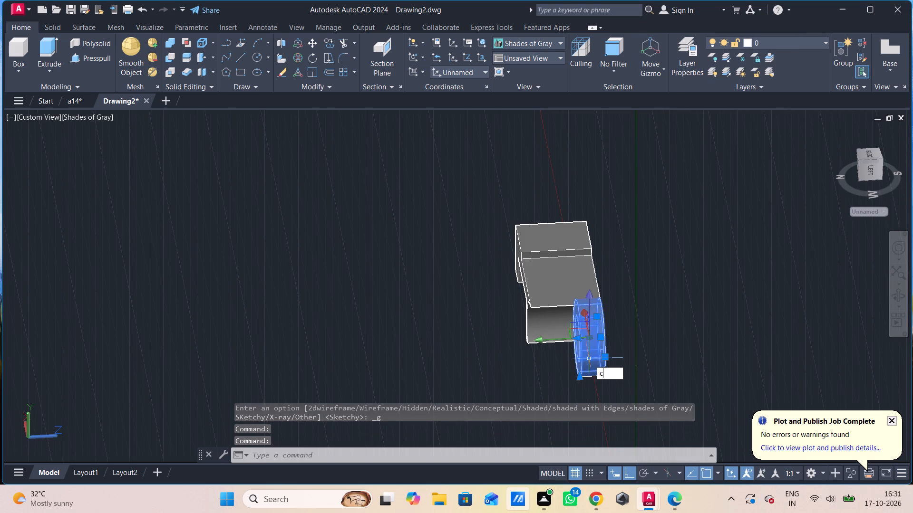
key(o)
key(space)
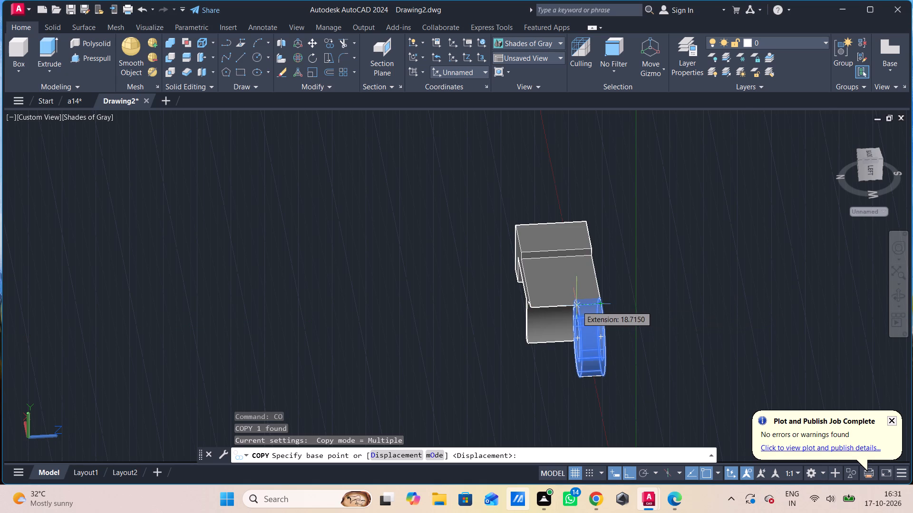
scroll(578, 304, up, 2)
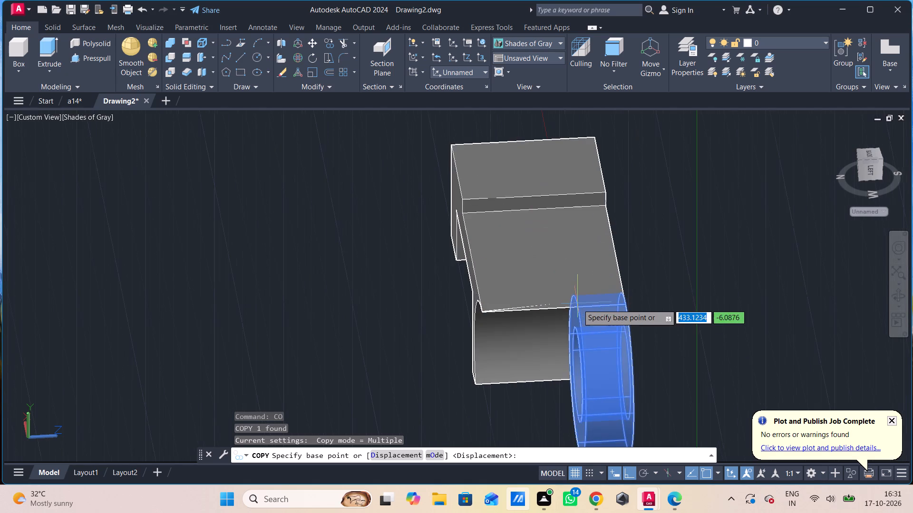
scroll(578, 304, up, 2)
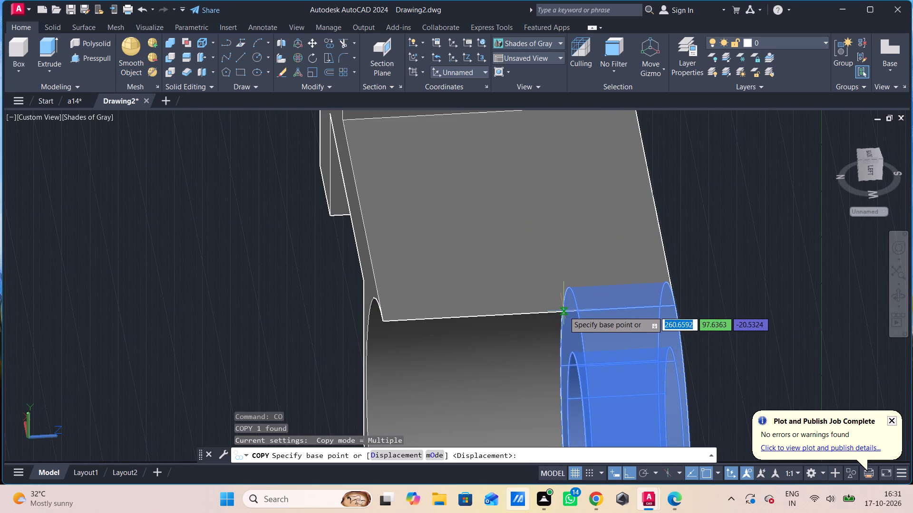
click(564, 312)
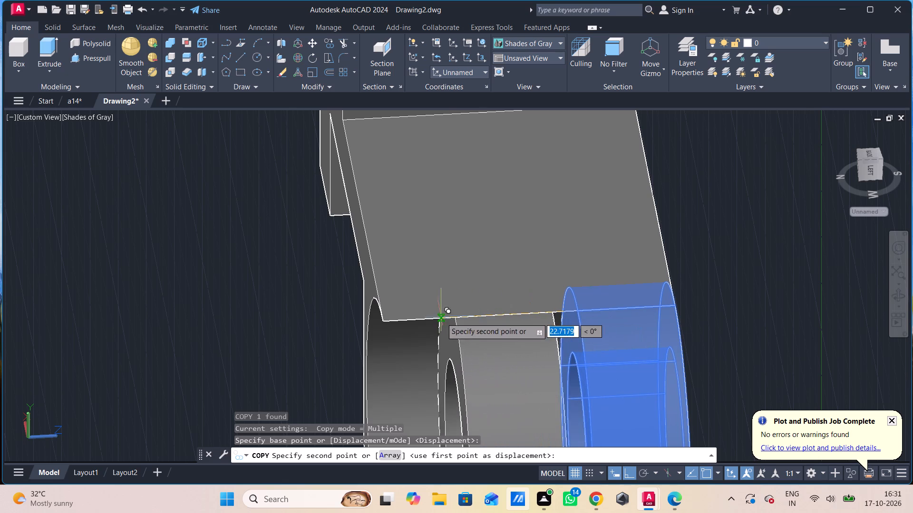
click(386, 323)
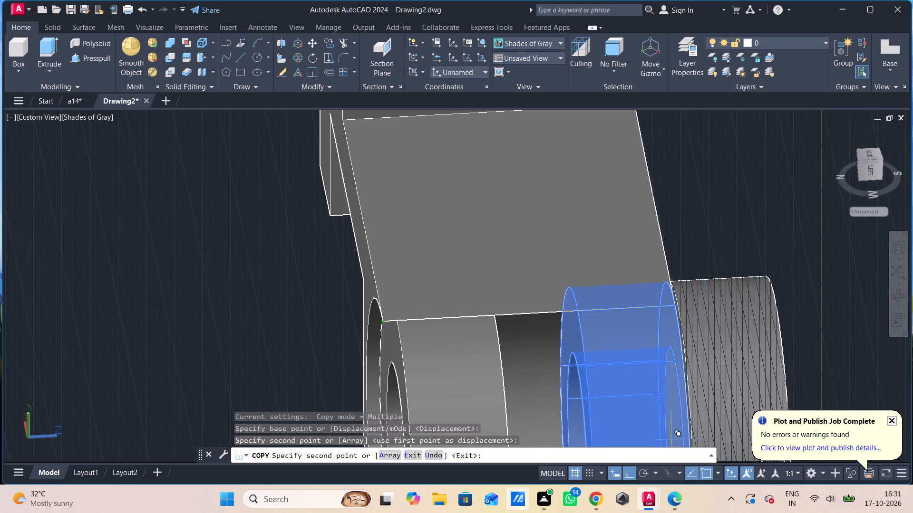
key(Escape)
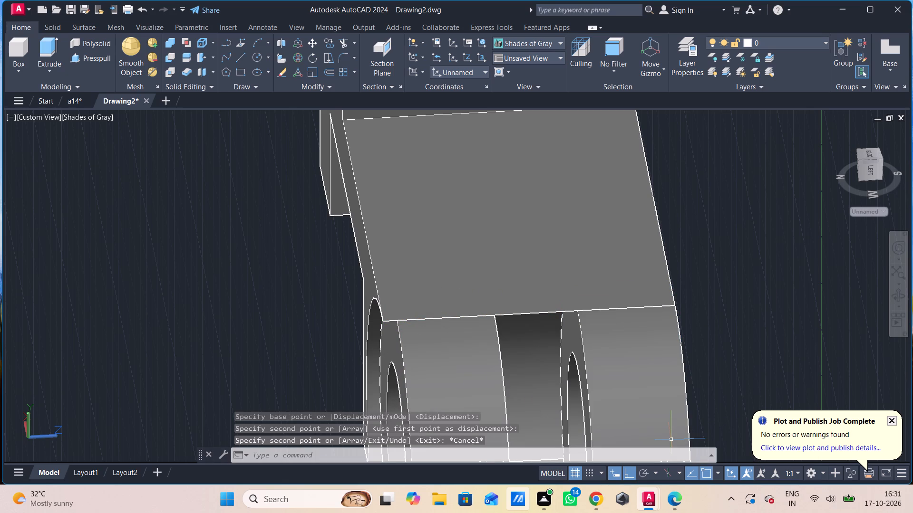
Examine how both rings sit against the arm, viewing the part from several angles and close up.
shift+middle_drag(912, 431, 856, 400)
shift+middle_drag(841, 365, 780, 361)
scroll(773, 362, down, 1)
middle_drag(681, 364, 677, 323)
shift+middle_drag(862, 358, 858, 358)
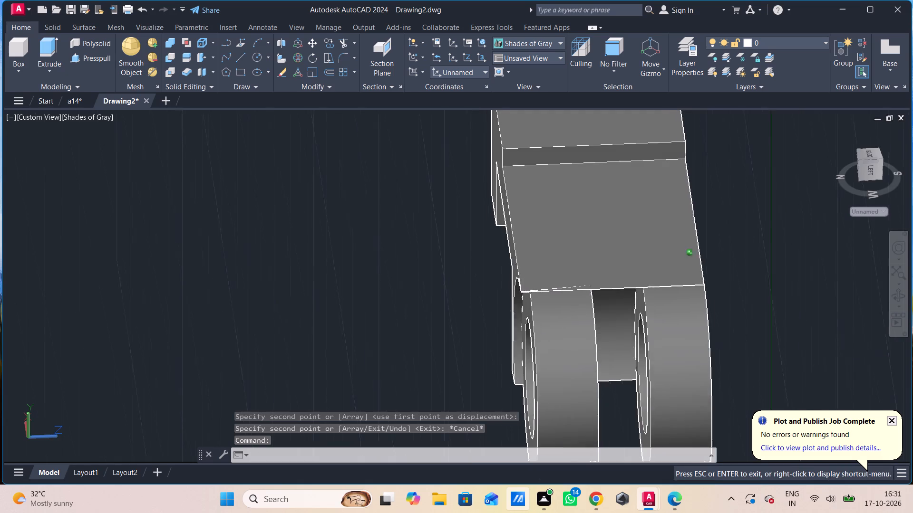
shift+middle_drag(858, 358, 769, 352)
shift+middle_drag(770, 352, 774, 353)
shift+middle_click(774, 353)
shift+middle_click(774, 353)
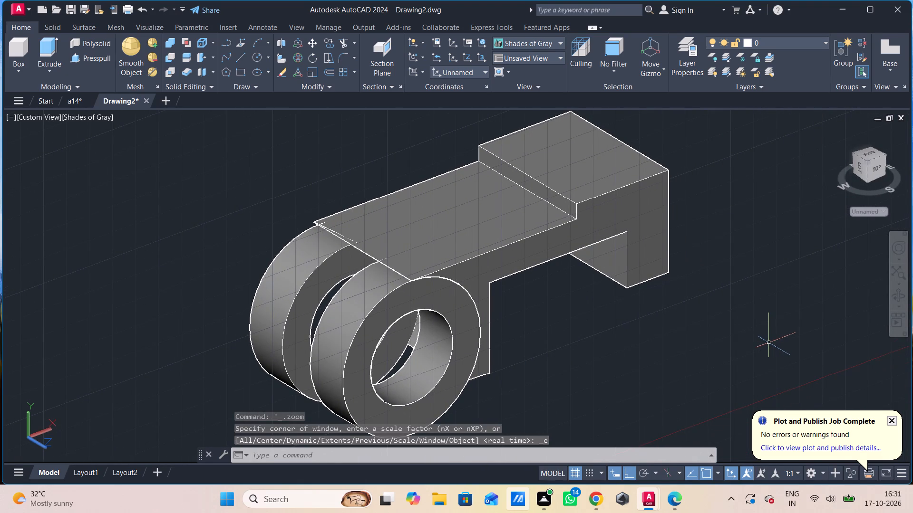
shift+middle_drag(576, 273, 684, 269)
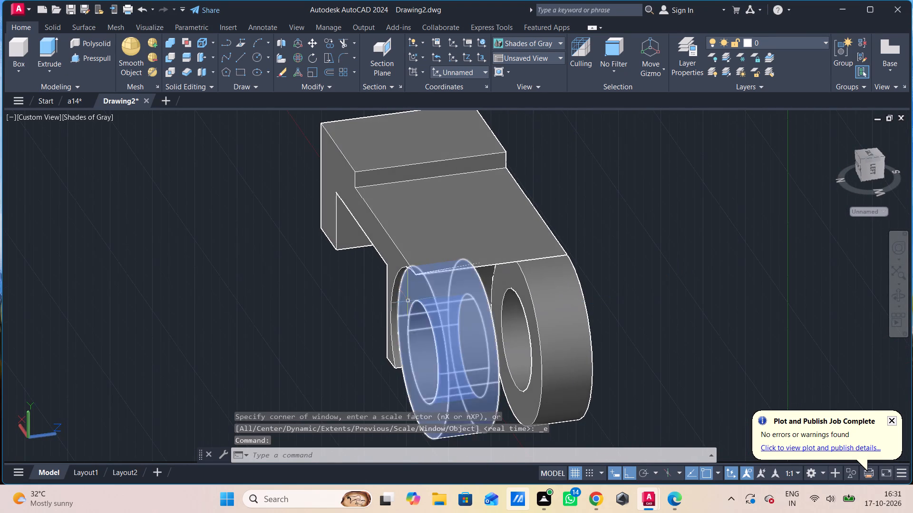
scroll(418, 297, up, 2)
middle_drag(452, 281, 451, 234)
shift+middle_drag(466, 301, 465, 280)
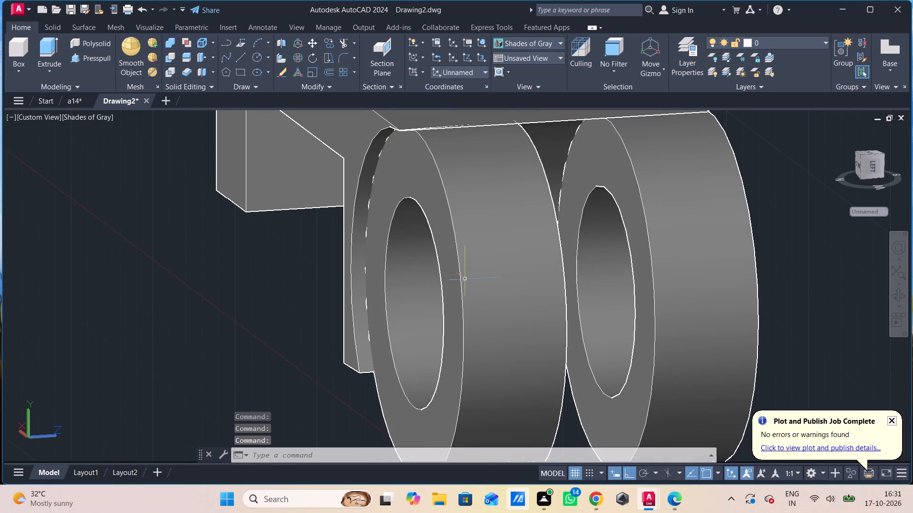
middle_drag(465, 280, 465, 293)
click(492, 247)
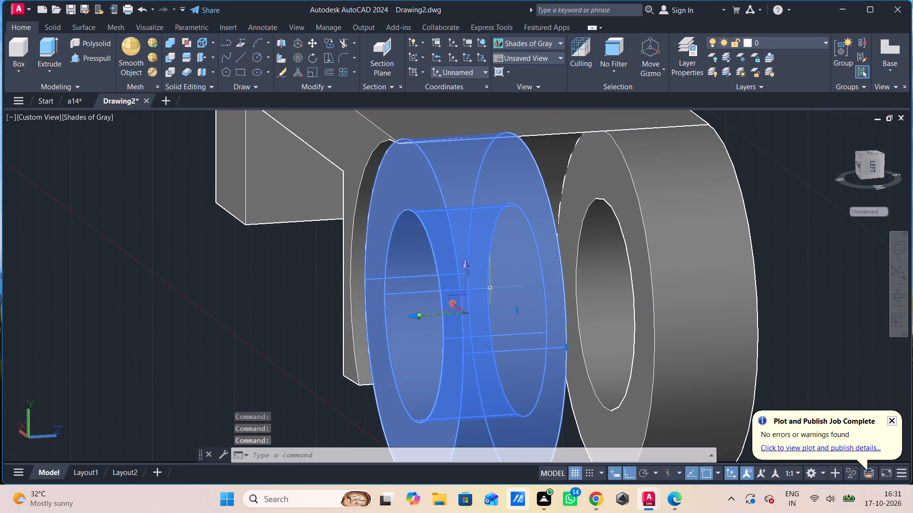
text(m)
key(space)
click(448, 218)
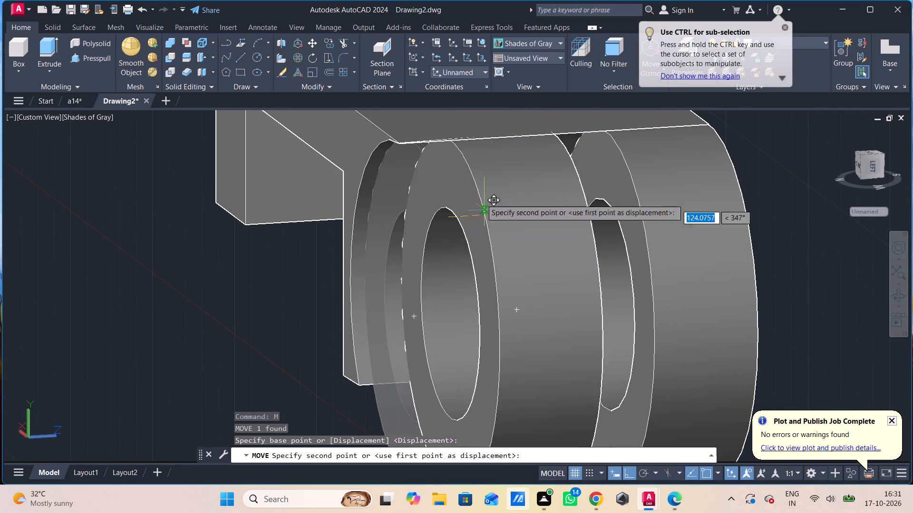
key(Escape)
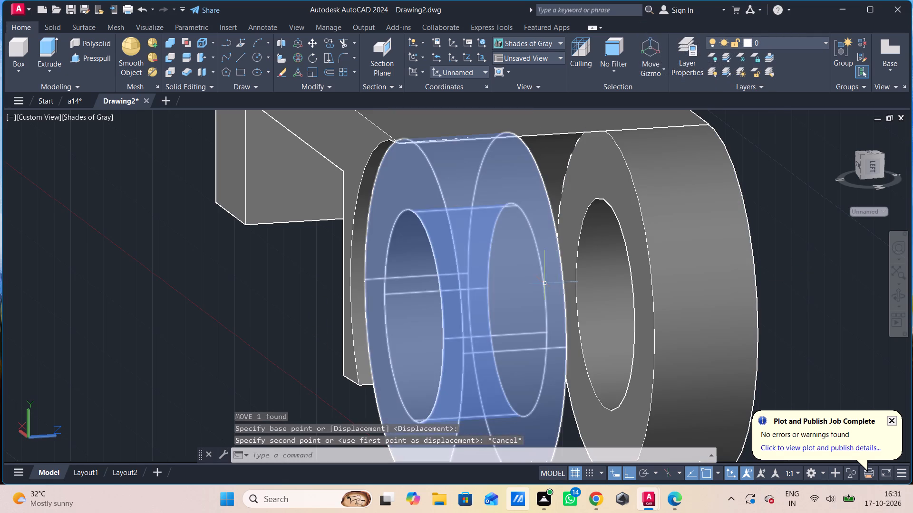
Move the copied ring along Z from the top point of its outer face to the arm's top corner on that side.
click(545, 284)
key(comma)
key(space)
text(,)
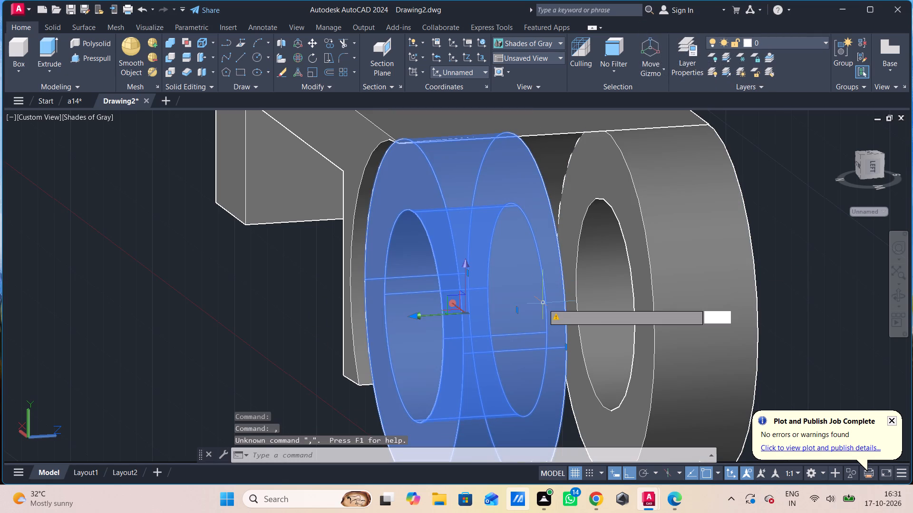
key(space)
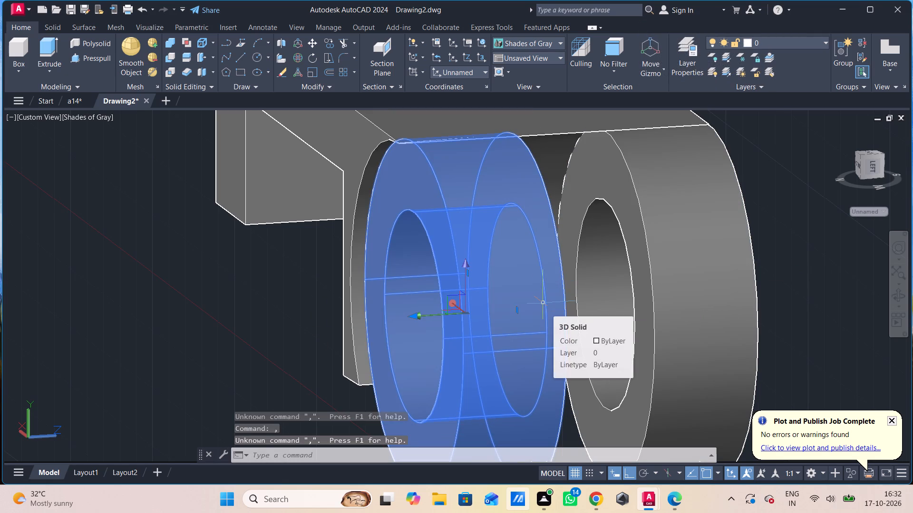
text(m)
key(space)
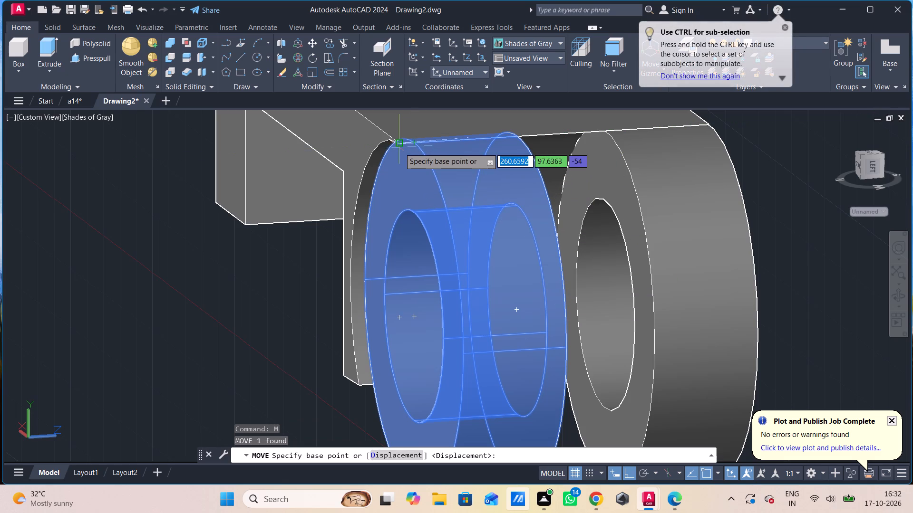
shift+middle_drag(399, 148, 413, 196)
middle_drag(422, 199, 427, 123)
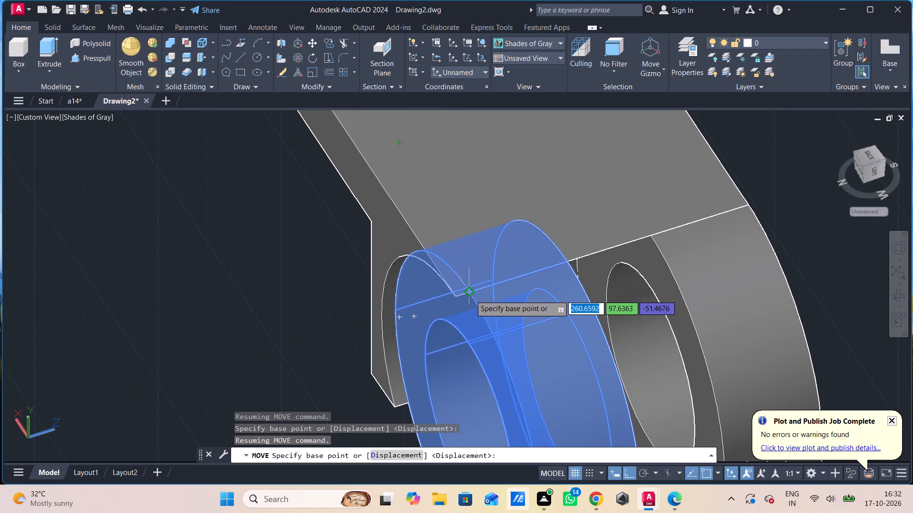
click(470, 295)
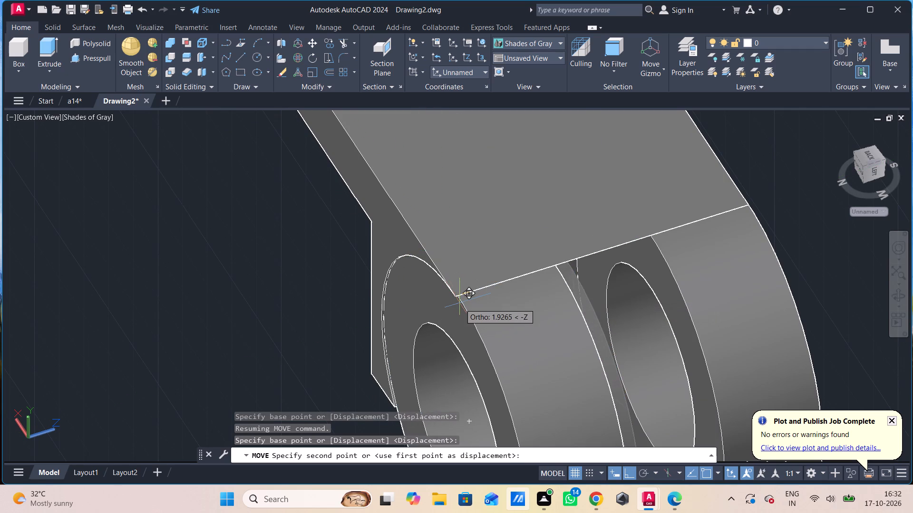
click(459, 300)
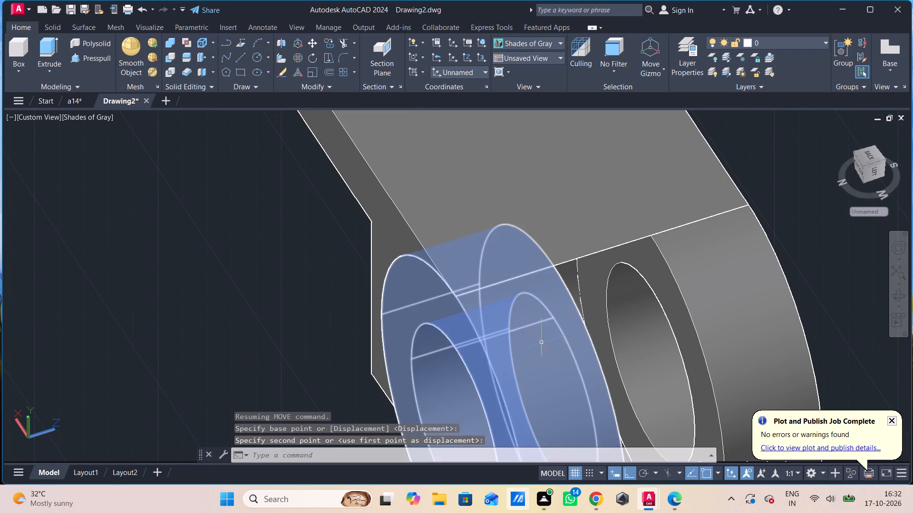
Examine the alignment of both rings with the arm from several angles around the part.
shift+middle_drag(543, 331, 688, 304)
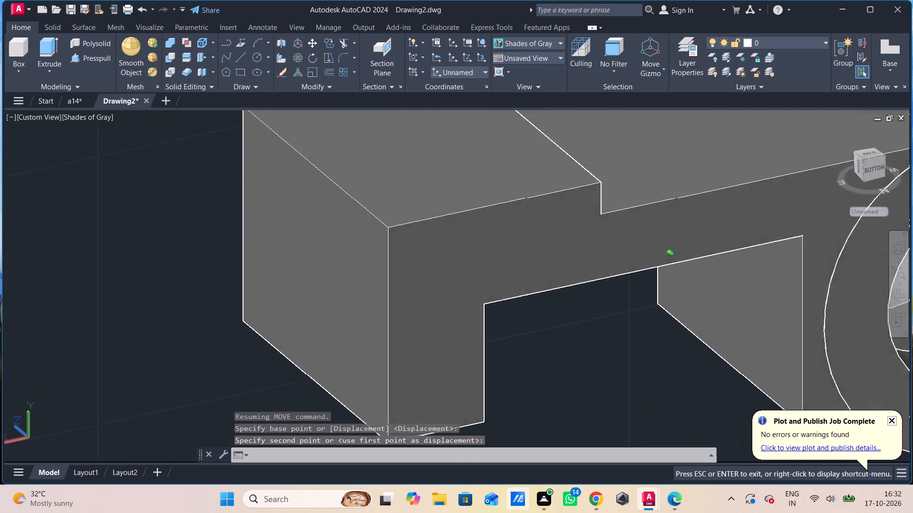
shift+middle_drag(688, 304, 571, 317)
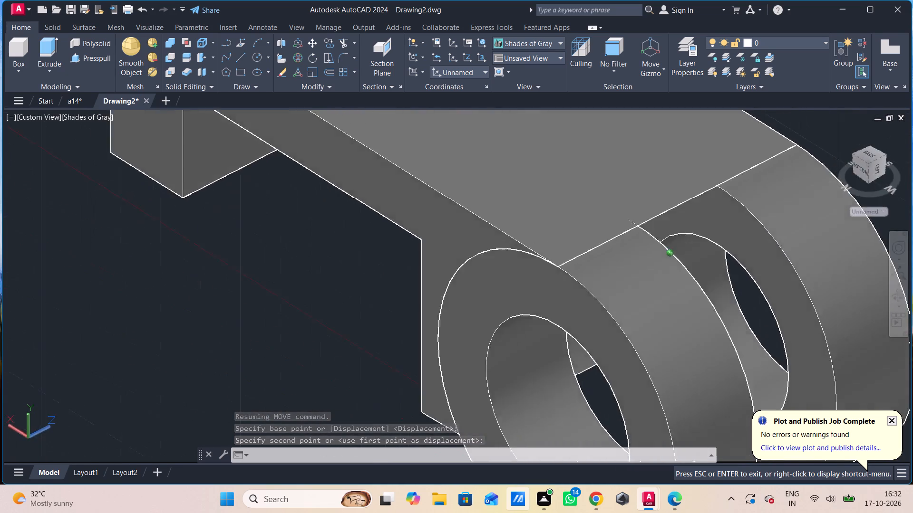
shift+middle_drag(571, 317, 491, 316)
scroll(683, 286, down, 1)
middle_drag(683, 286, 654, 288)
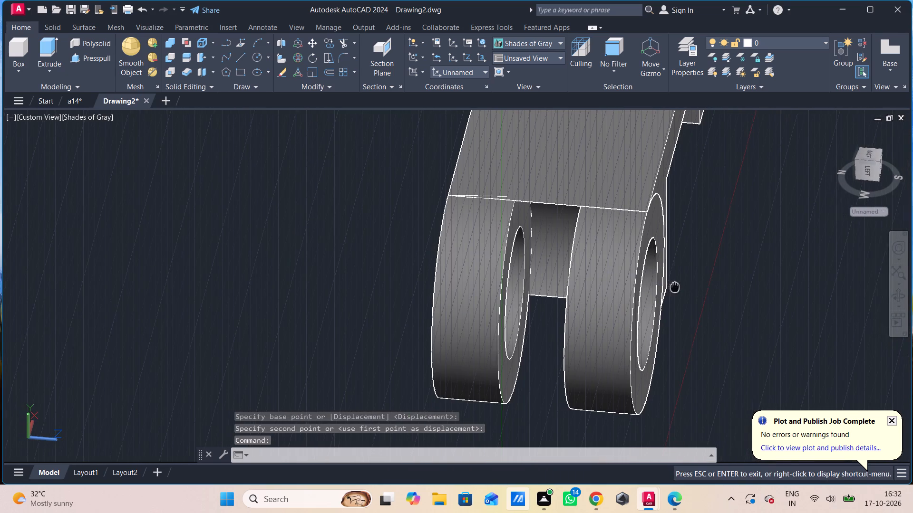
middle_drag(654, 288, 628, 289)
shift+middle_drag(758, 289, 699, 299)
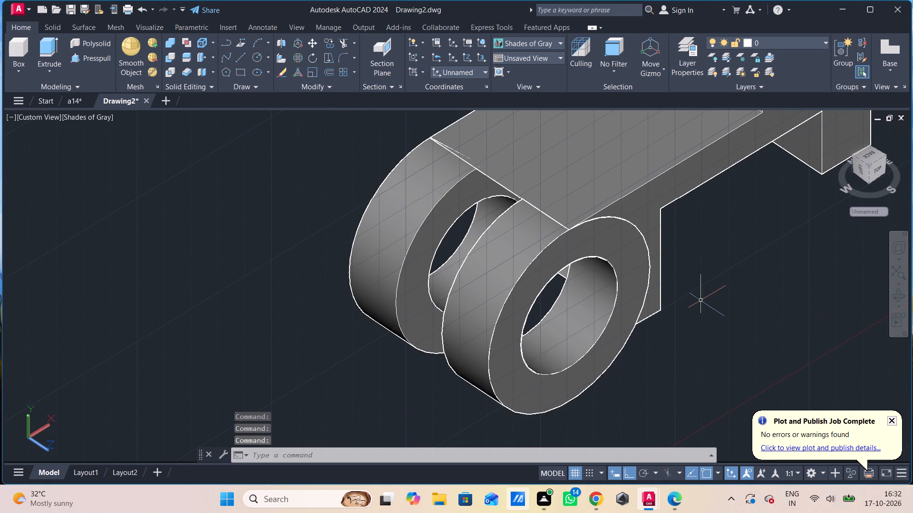
middle_drag(709, 309, 709, 293)
scroll(713, 306, down, 1)
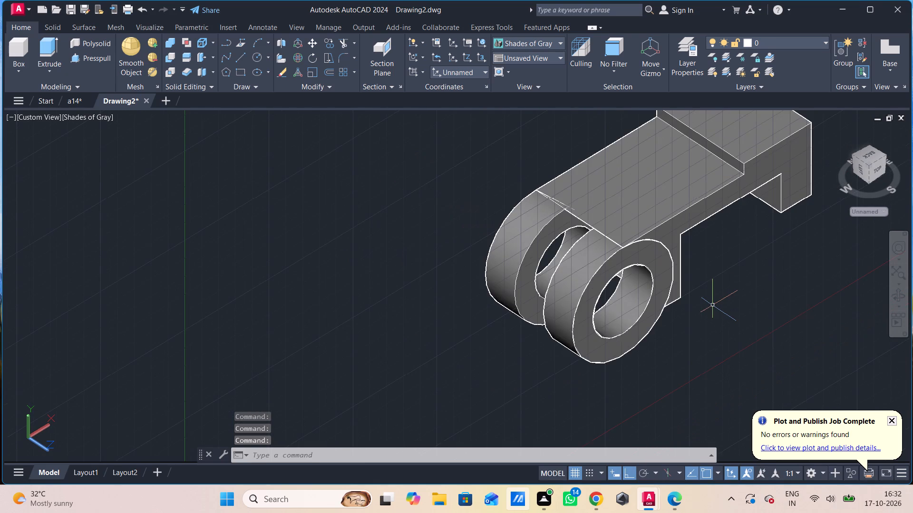
shift+middle_drag(713, 306, 721, 273)
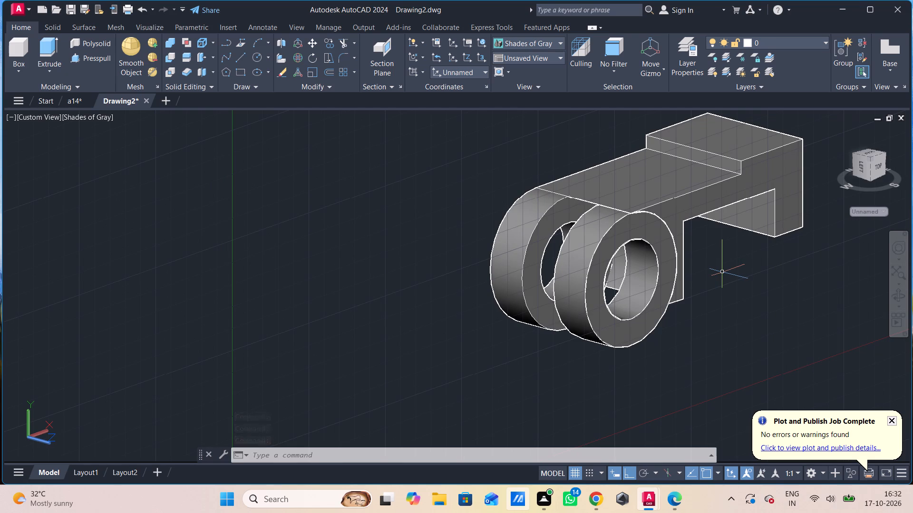
shift+middle_drag(722, 273, 693, 253)
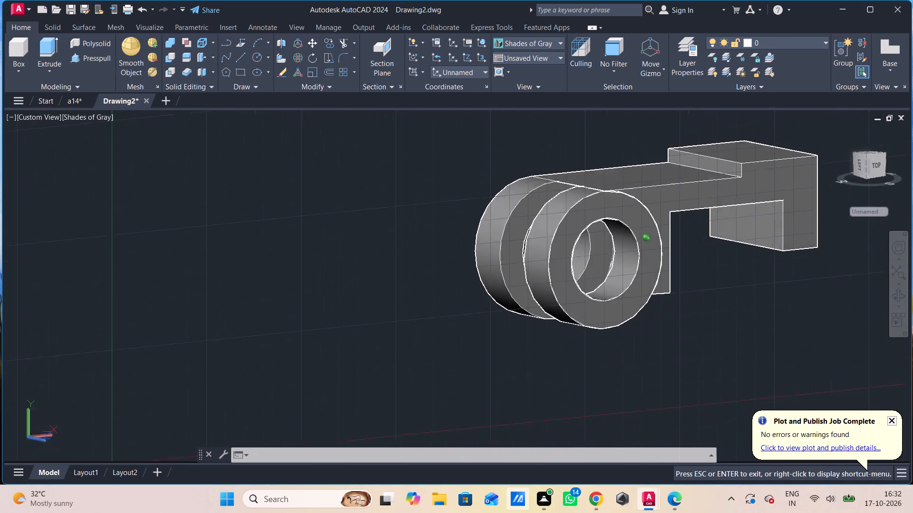
shift+middle_drag(693, 253, 675, 278)
shift+middle_click(675, 278)
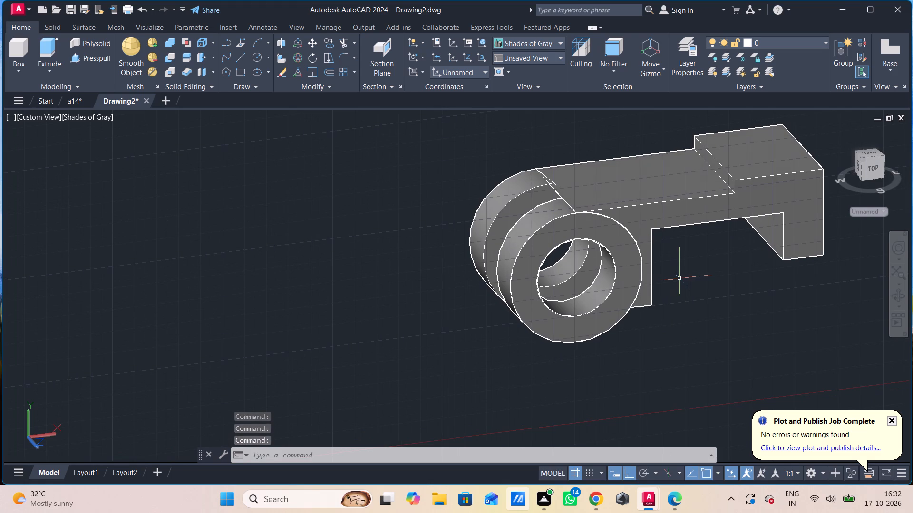
shift+middle_drag(680, 279, 697, 293)
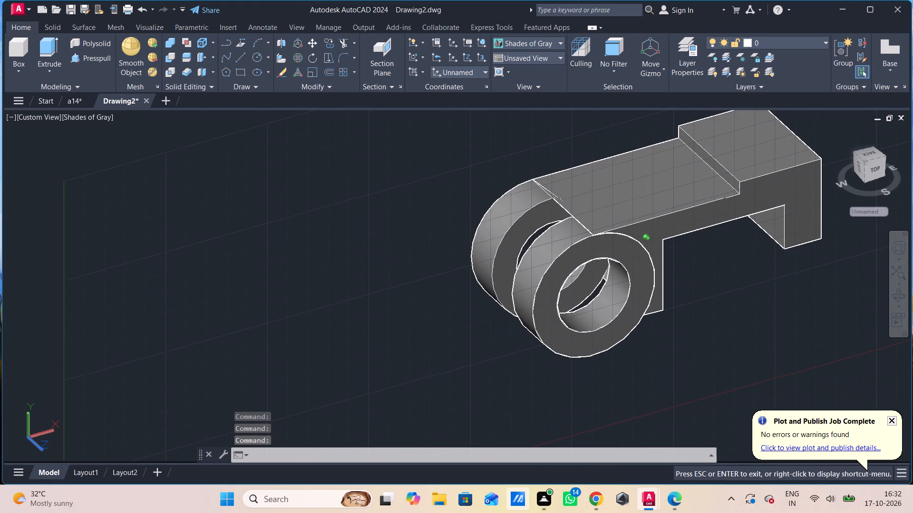
shift+middle_drag(697, 293, 707, 286)
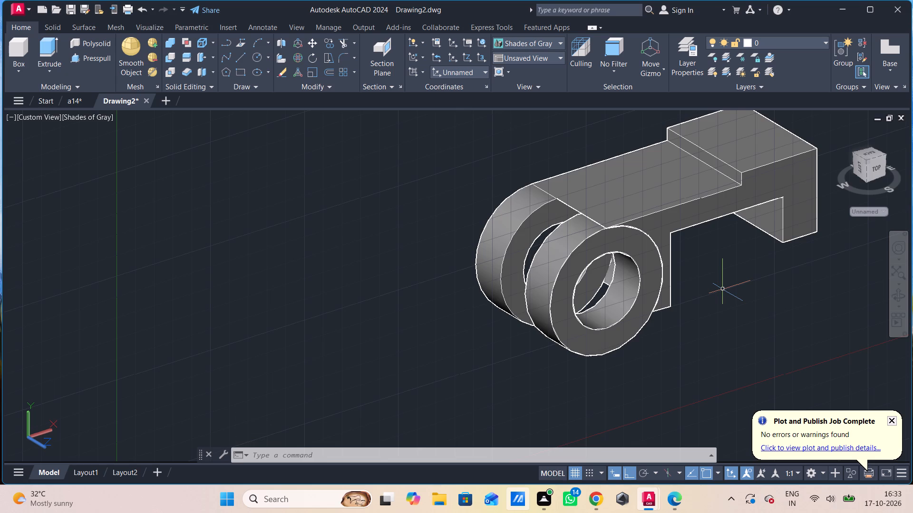
Draw a 24-unit line along the arm's top face, starting at the top of the copied ring's inner face.
key(l)
key(Return)
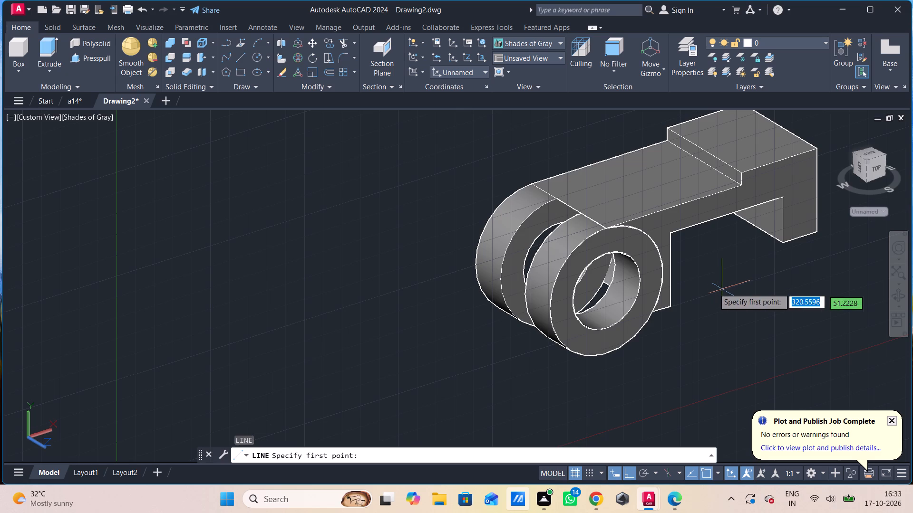
click(557, 201)
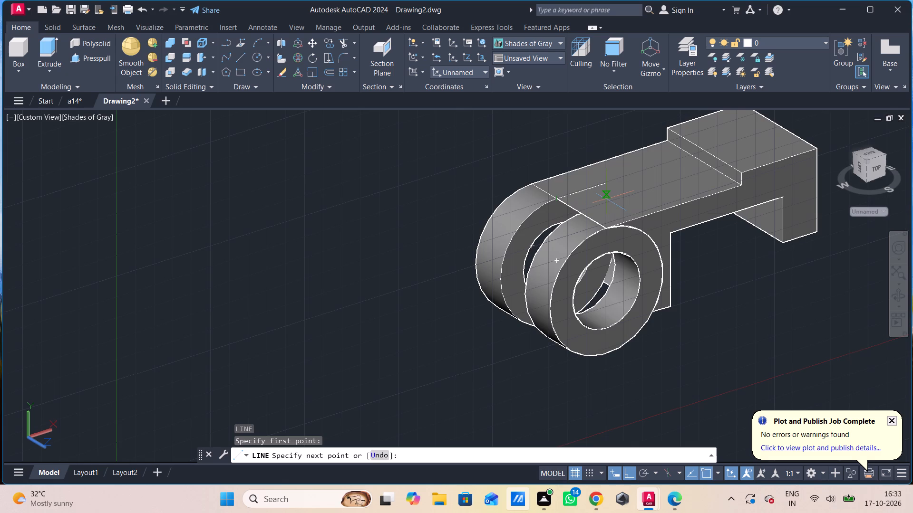
text(24)
key(Return)
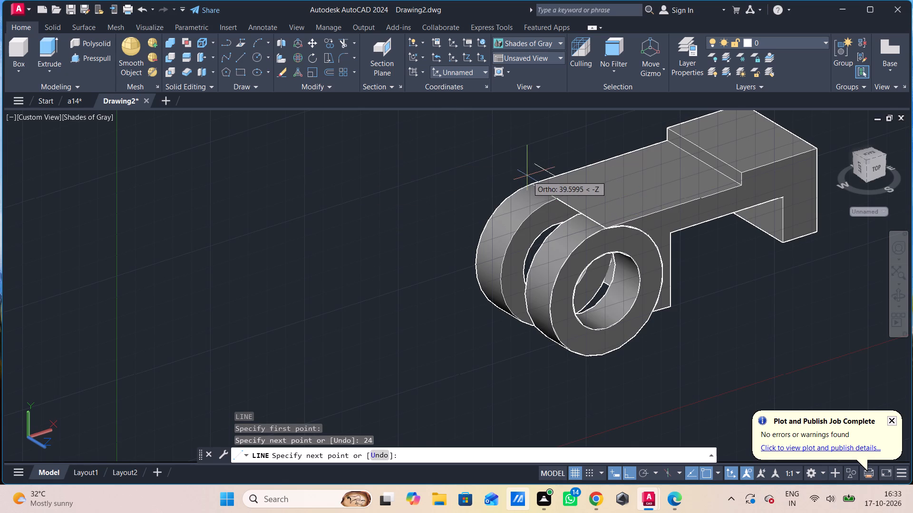
key(ctrl+z)
shift+middle_drag(624, 184, 645, 193)
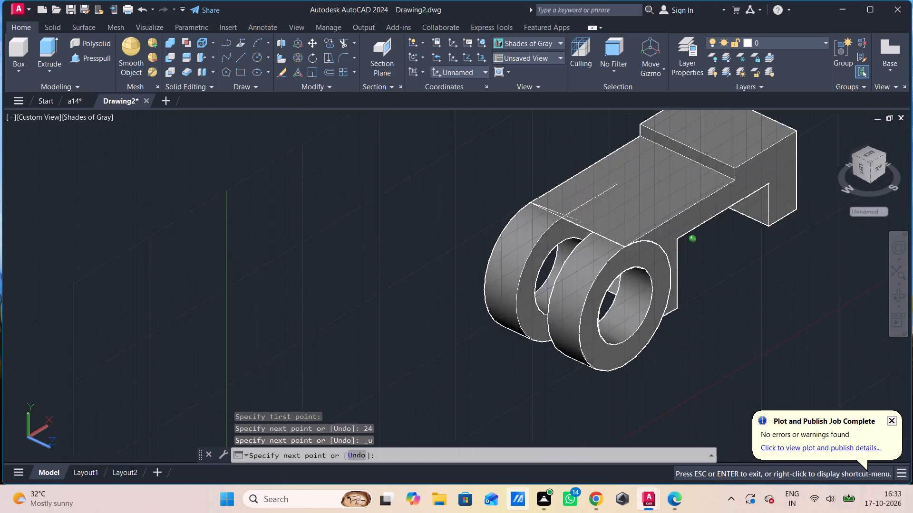
shift+middle_drag(645, 193, 670, 193)
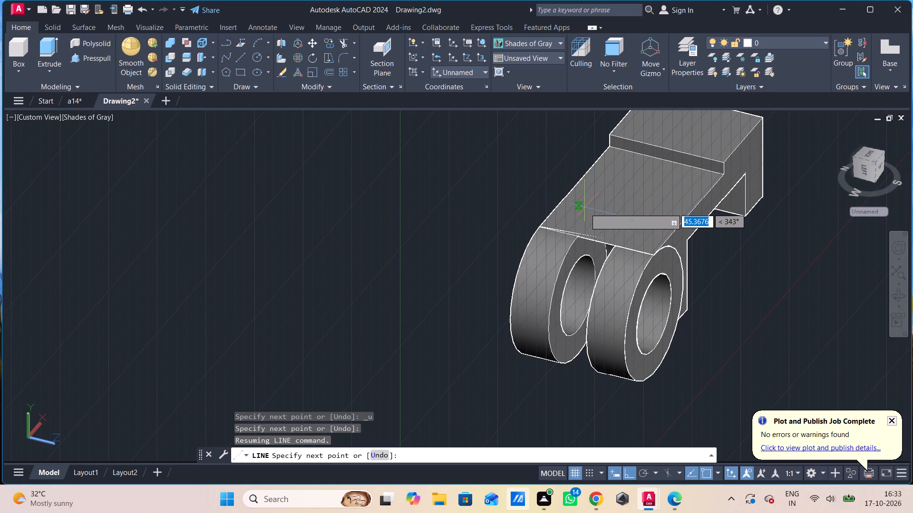
shift+middle_drag(585, 209, 760, 208)
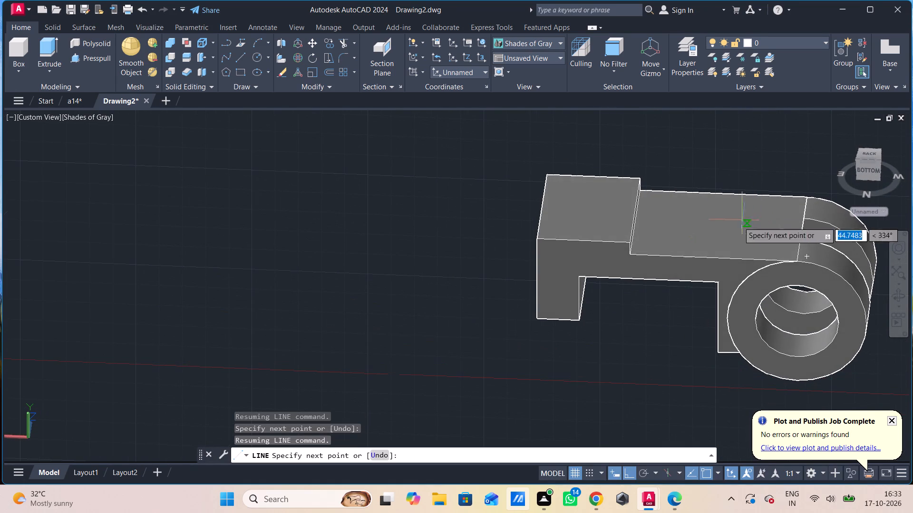
text(24)
key(Return)
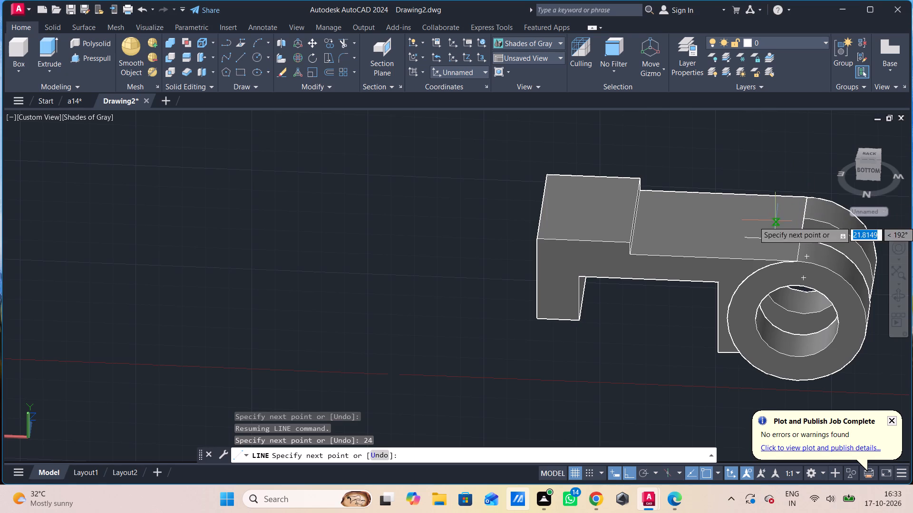
shift+middle_drag(776, 221, 639, 212)
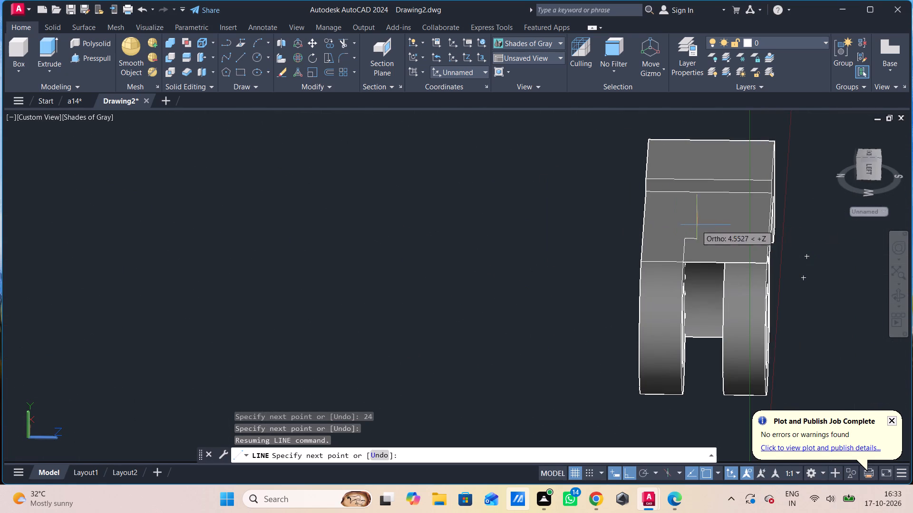
key(Escape)
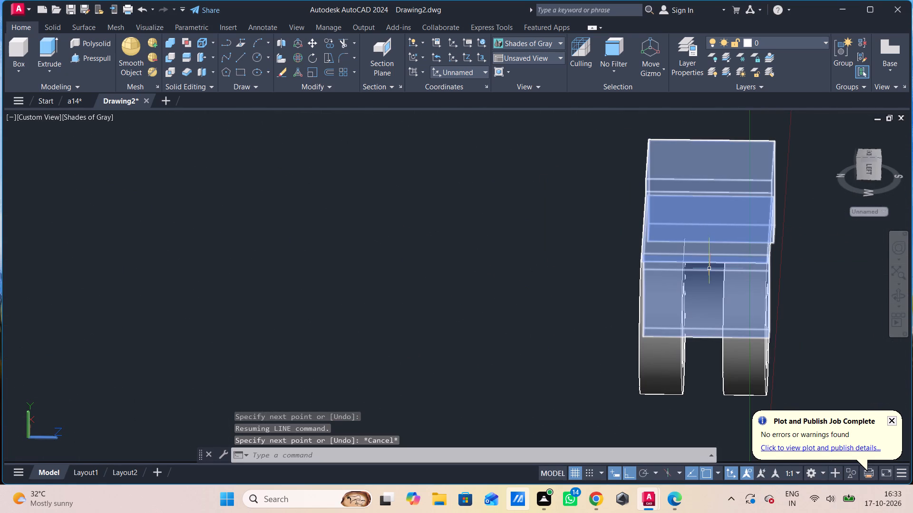
Draw a 24-unit line along the arm's top from the other ring's inner face, and connect its end to the first line's end.
key(l)
key(space)
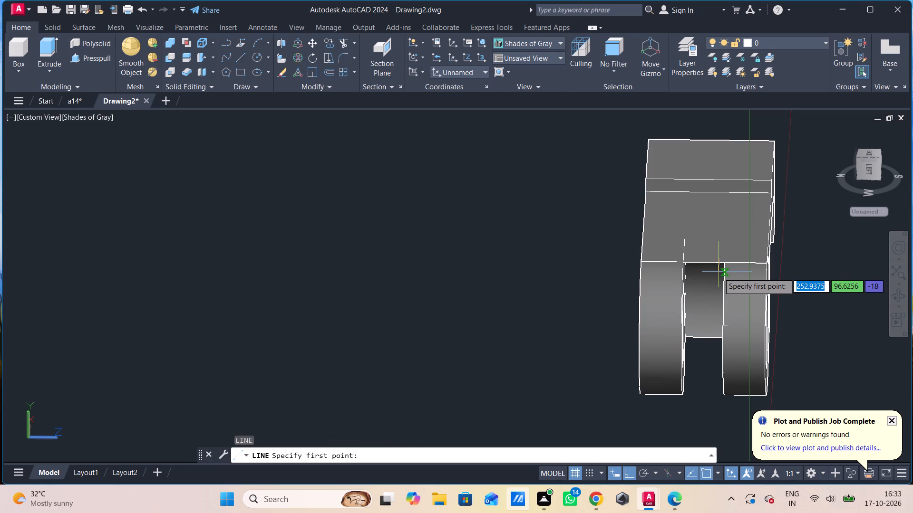
shift+middle_drag(719, 268, 780, 290)
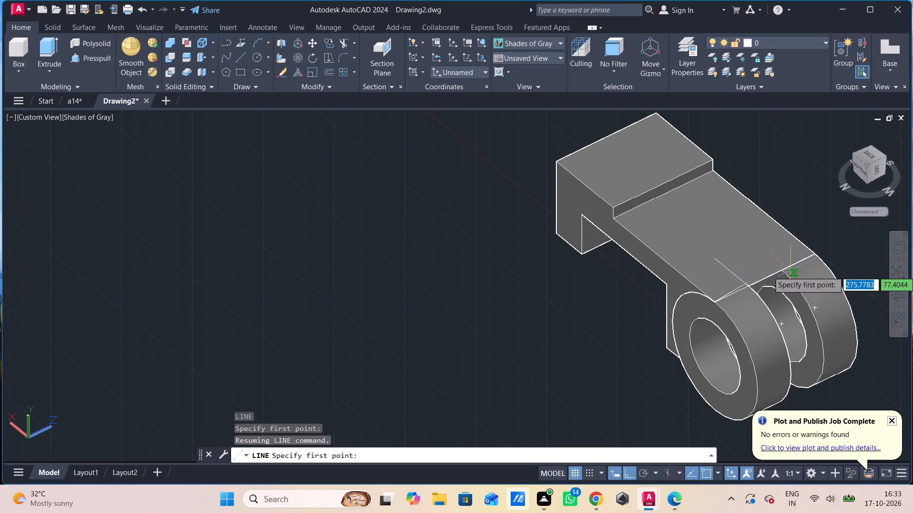
scroll(791, 271, up, 1)
middle_drag(791, 271, 667, 275)
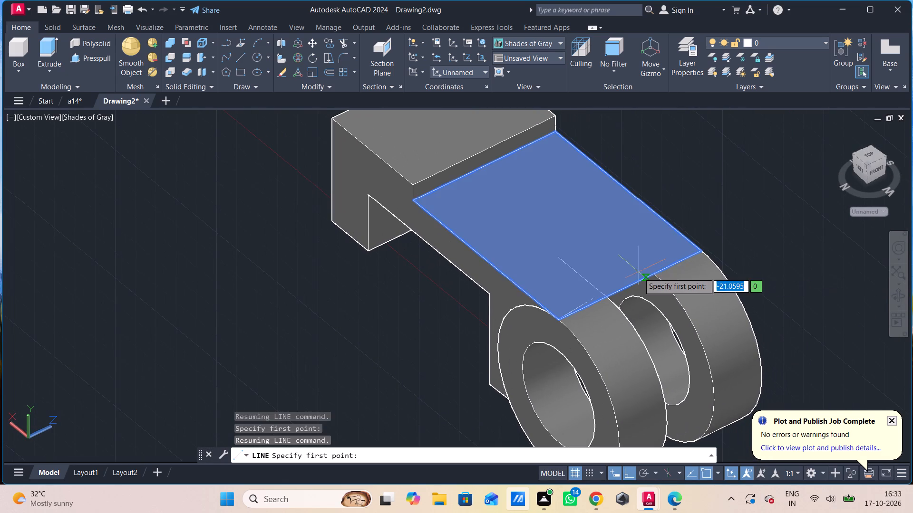
click(653, 273)
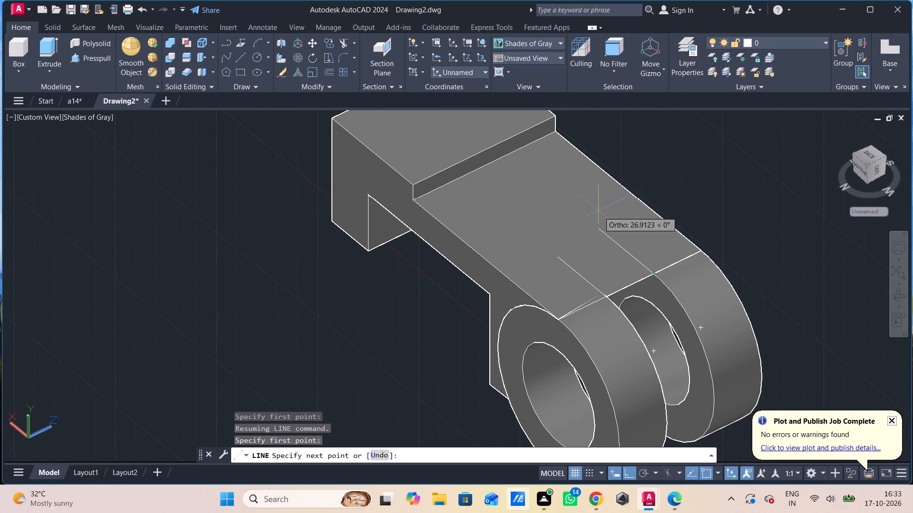
text(24)
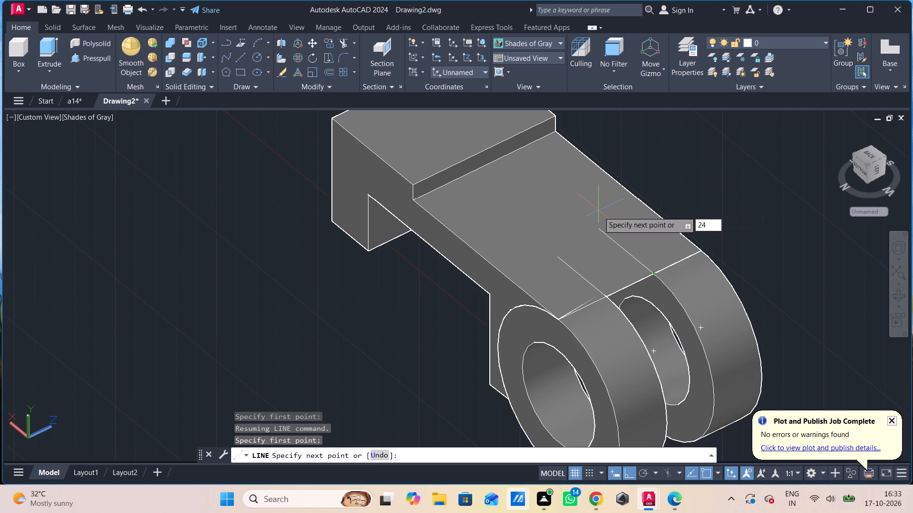
key(Return)
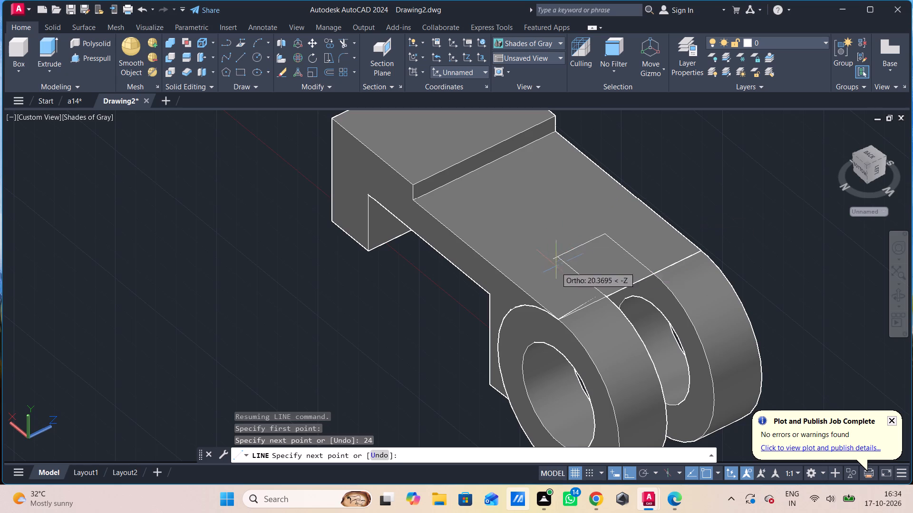
click(561, 257)
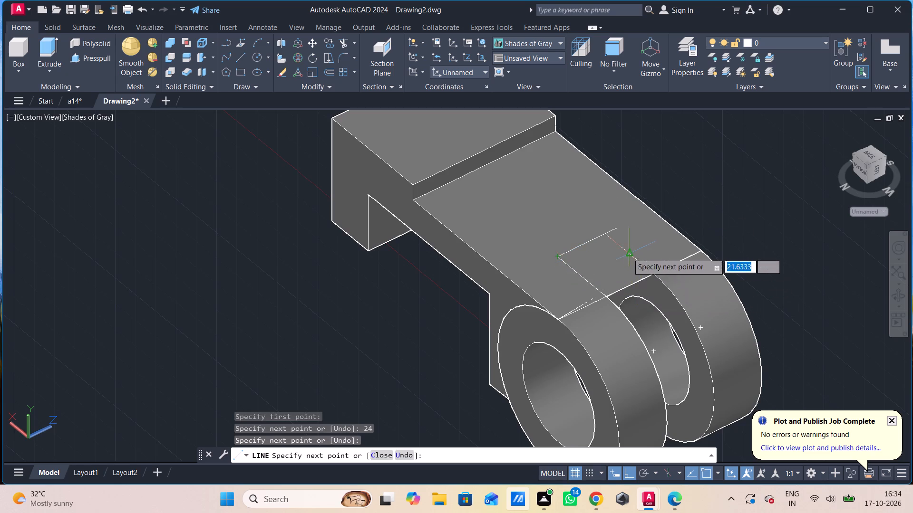
key(Escape)
Close the rectangle with a line along the arm's end edge between the inner-face top points of the two rings.
key(l)
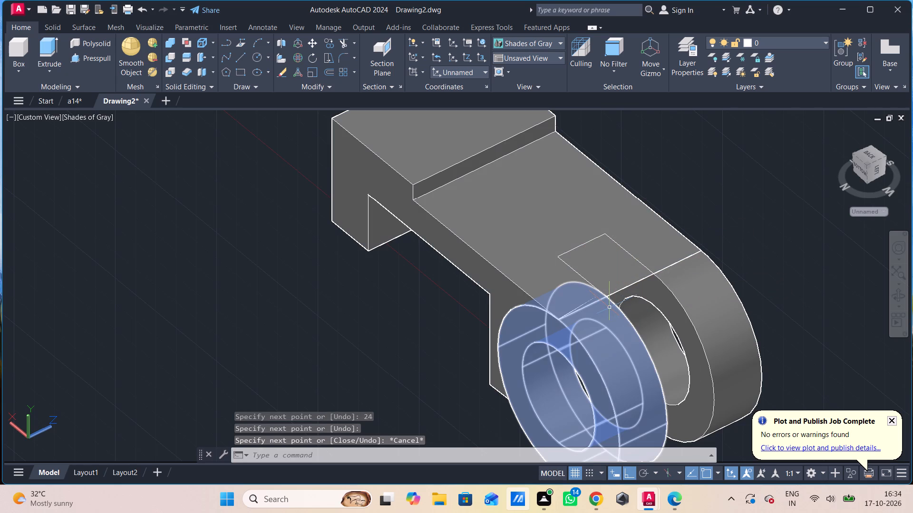
key(Return)
click(609, 298)
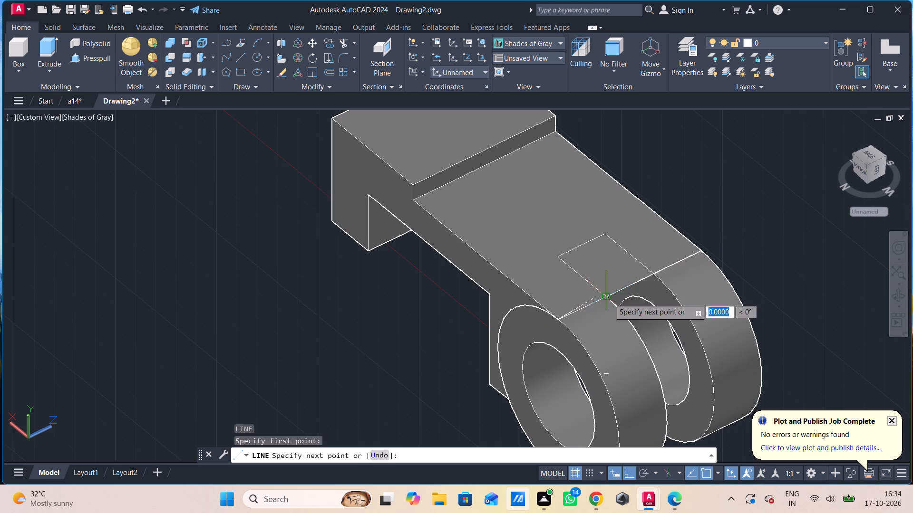
click(655, 273)
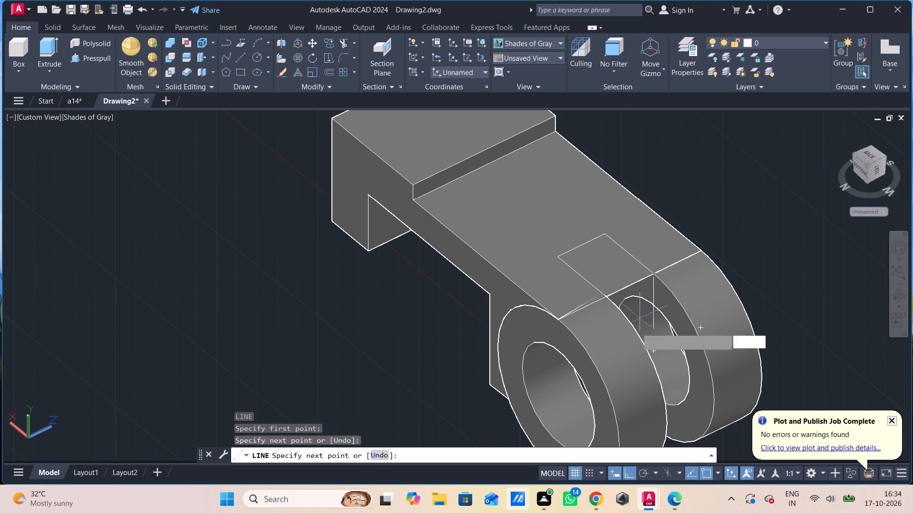
Switch to the 2D Wireframe visual style and join the four lines of the rectangle between the rings into one polyline.
key(Escape)
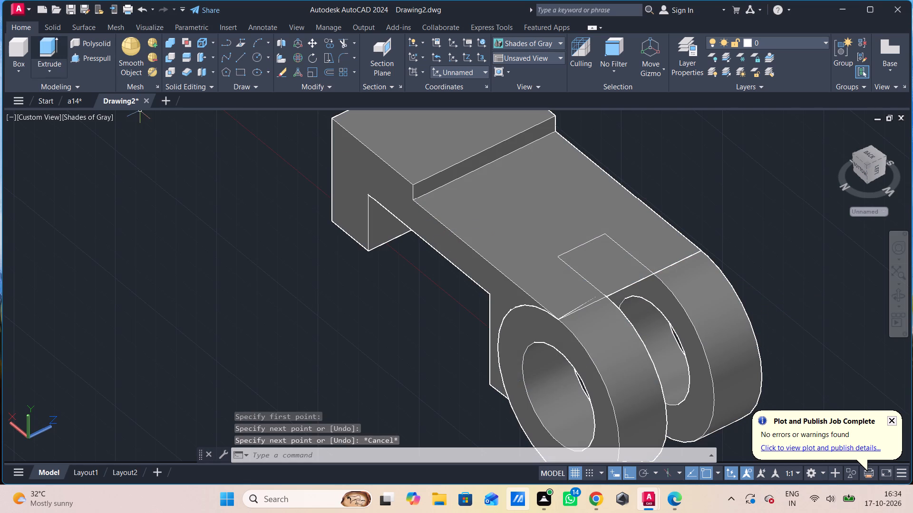
click(84, 117)
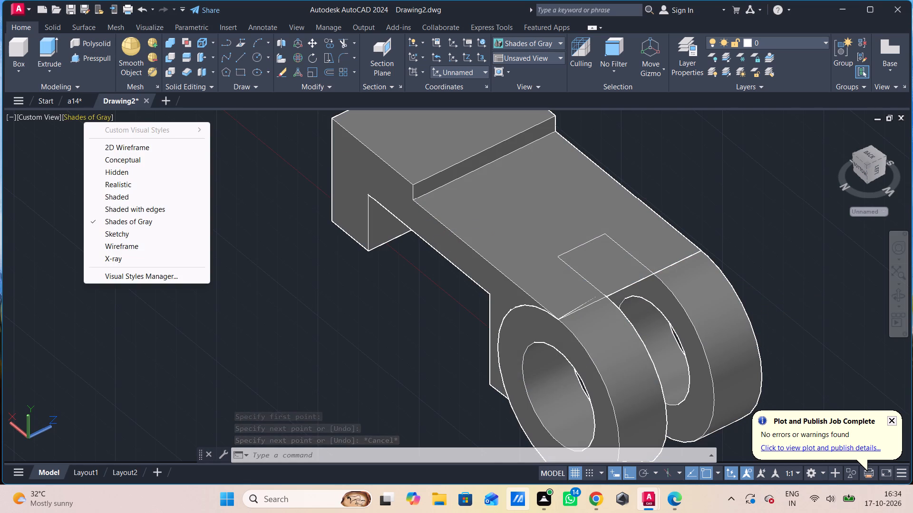
click(108, 145)
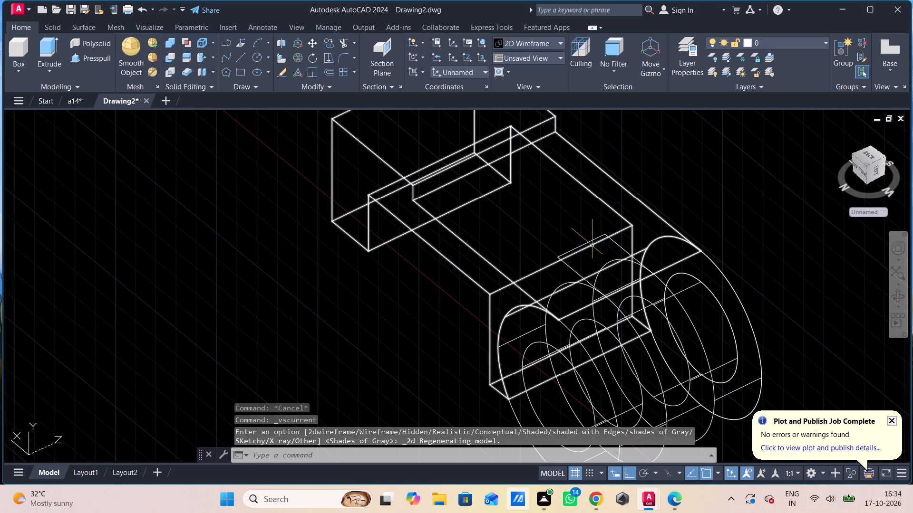
click(589, 240)
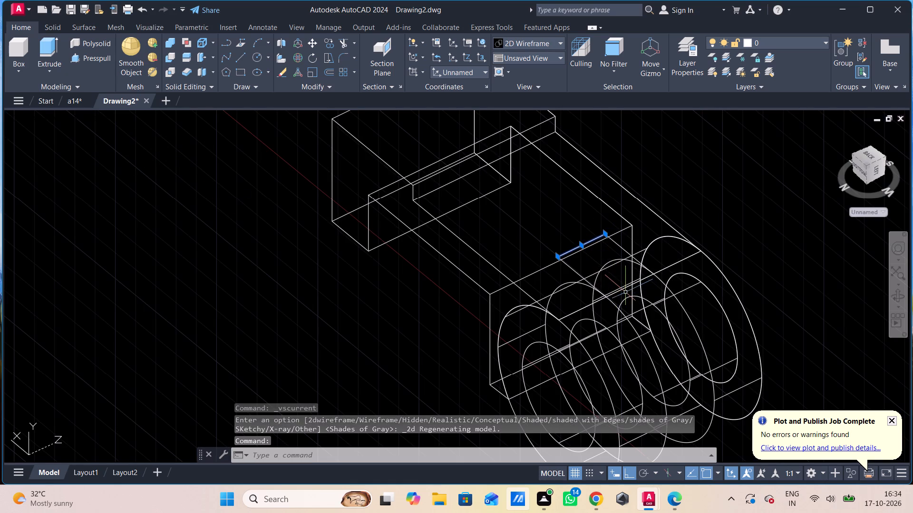
click(586, 278)
click(618, 294)
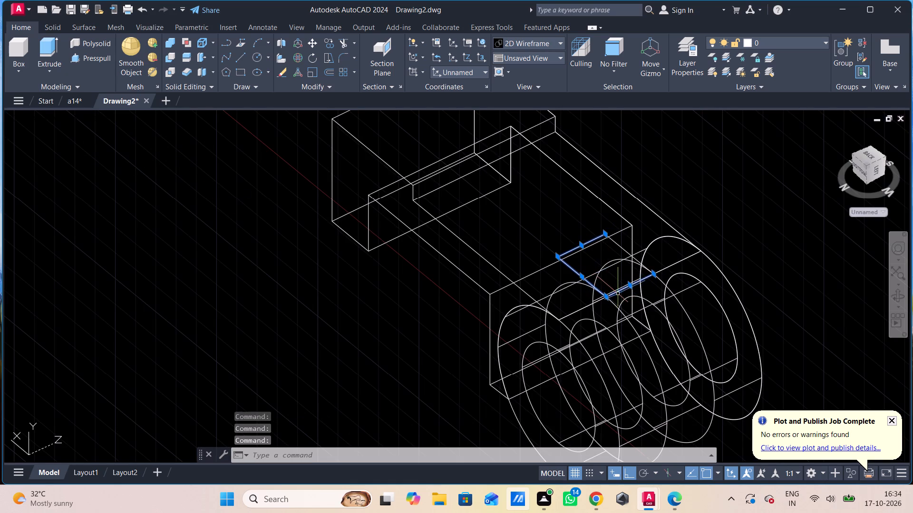
click(631, 256)
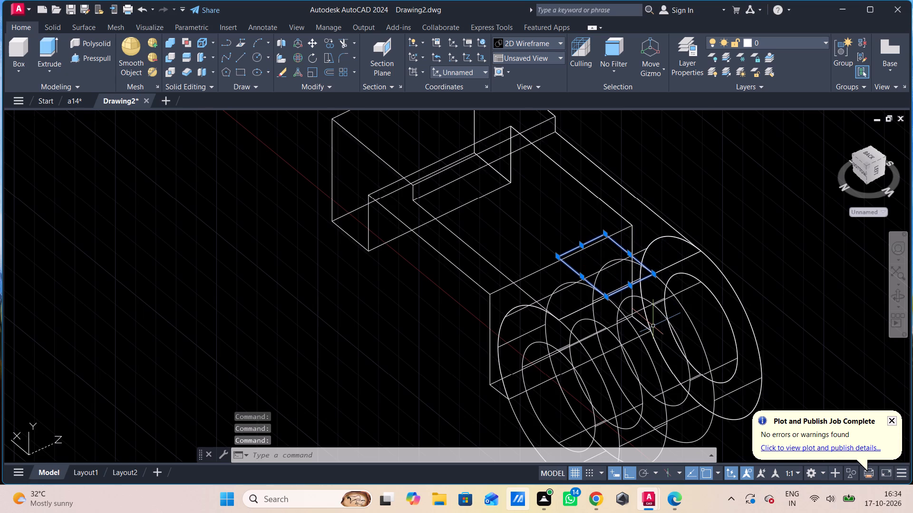
text(joi)
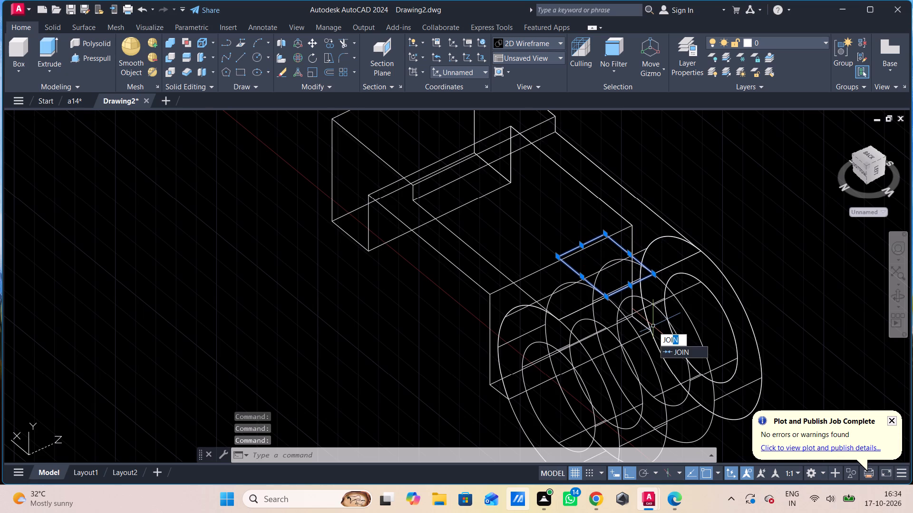
key(Return)
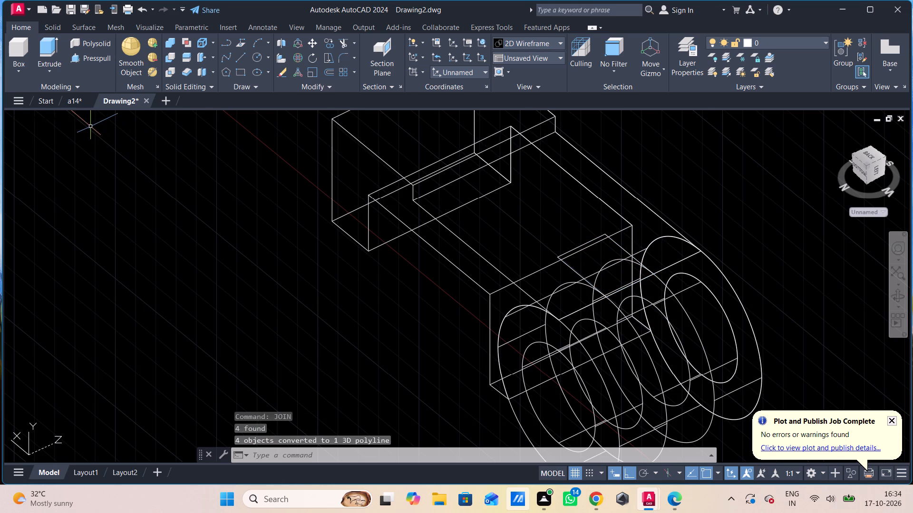
Restore the Shades of Gray visual style and start Presspull for the joined rectangle on the arm.
click(90, 117)
click(136, 220)
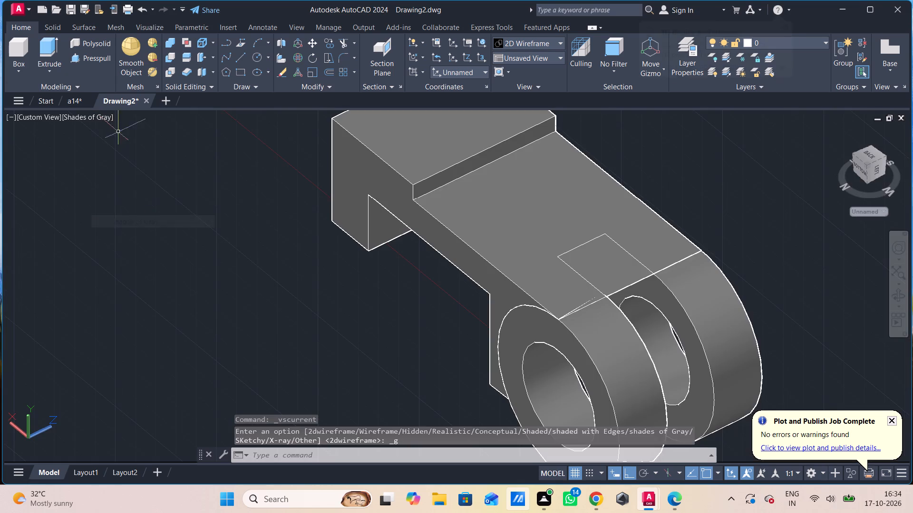
click(104, 62)
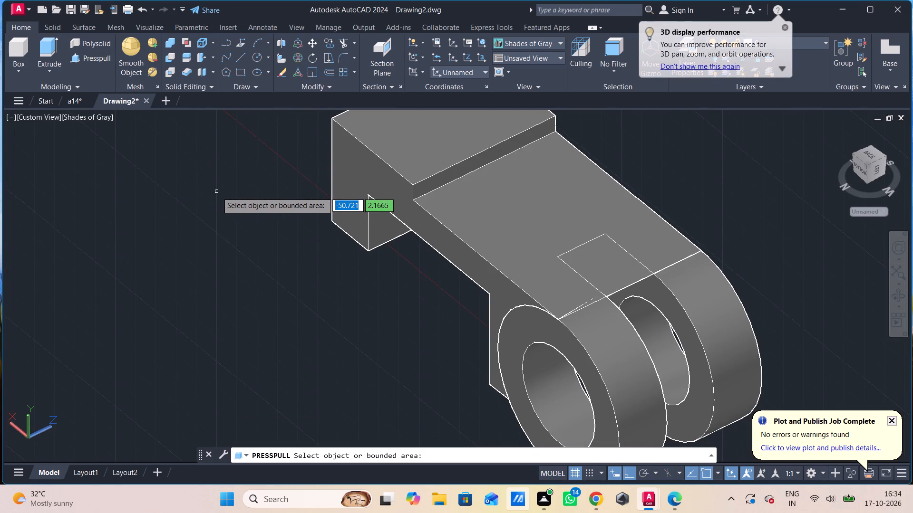
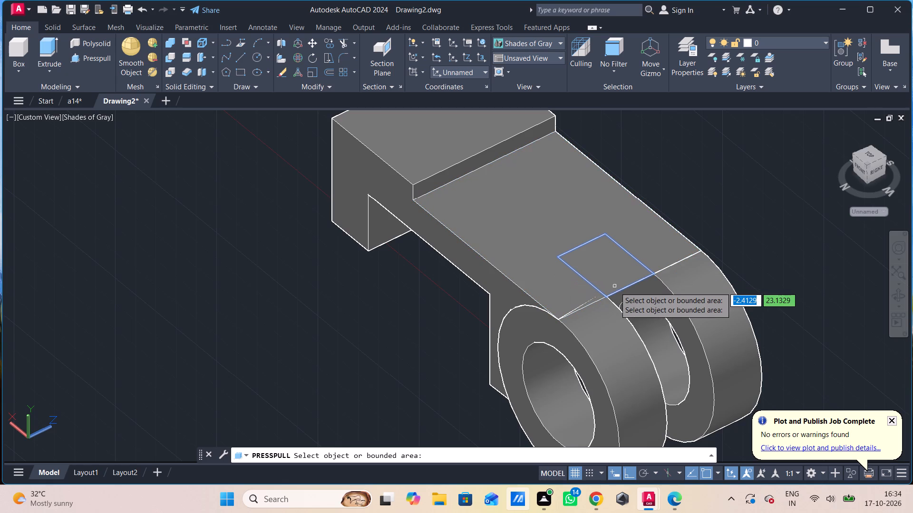
Press-pull the joined rectangle between the rings by -36 to cut a slot into the arm.
click(615, 287)
shift+middle_drag(593, 353, 713, 321)
shift+middle_click(713, 321)
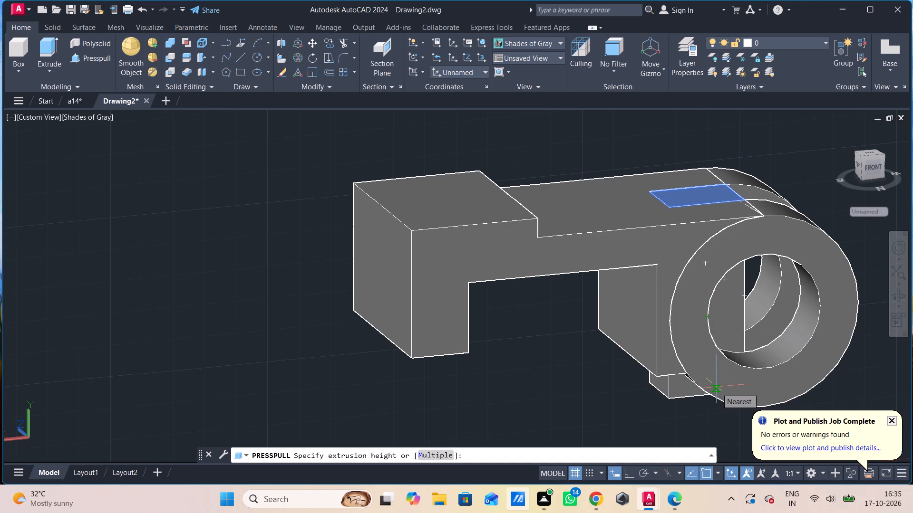
key(minus)
text(36)
key(Return)
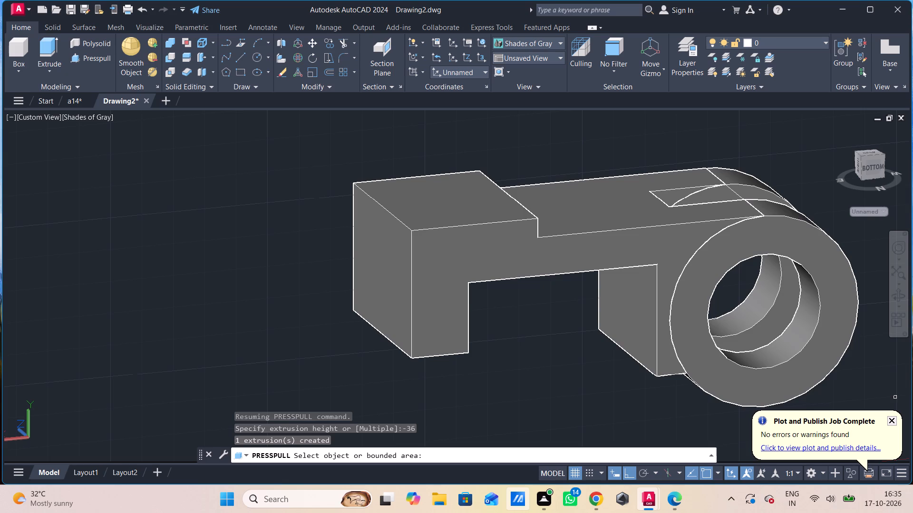
shift+middle_drag(912, 260, 881, 262)
shift+middle_drag(880, 256, 809, 262)
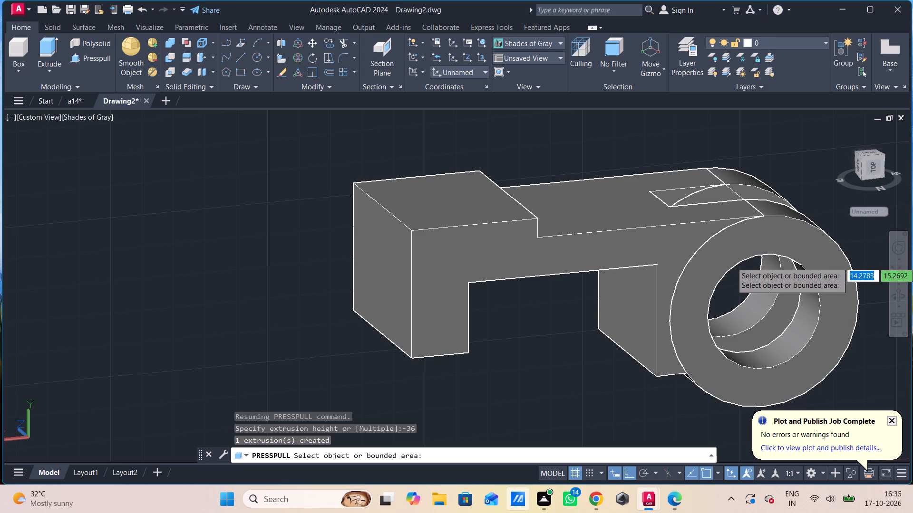
shift+middle_drag(809, 262, 782, 262)
key(Escape)
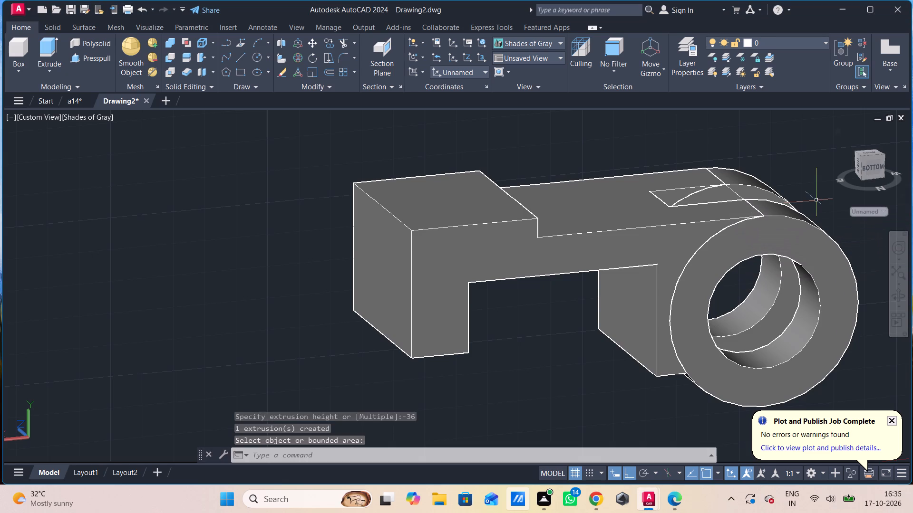
Delete the leftover rectangular polyline at the top of the slot between the two rings.
shift+middle_drag(816, 201, 620, 210)
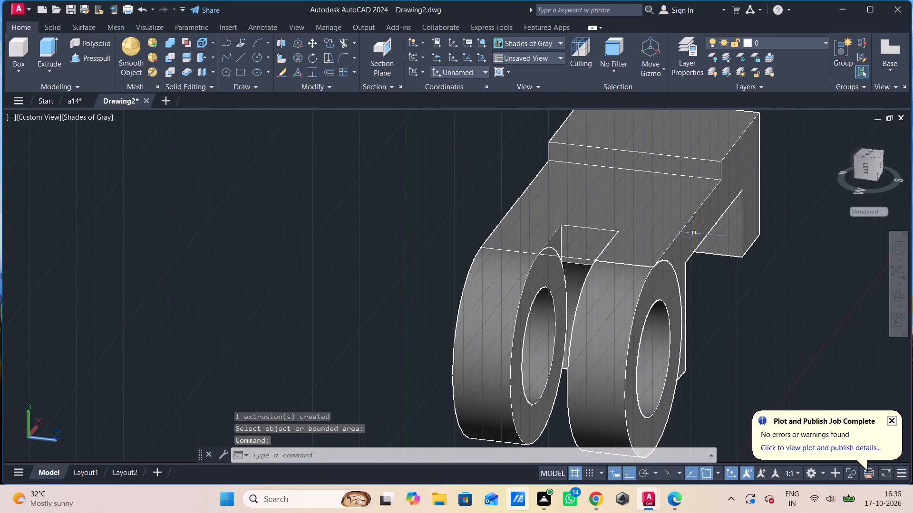
shift+middle_drag(720, 238, 643, 254)
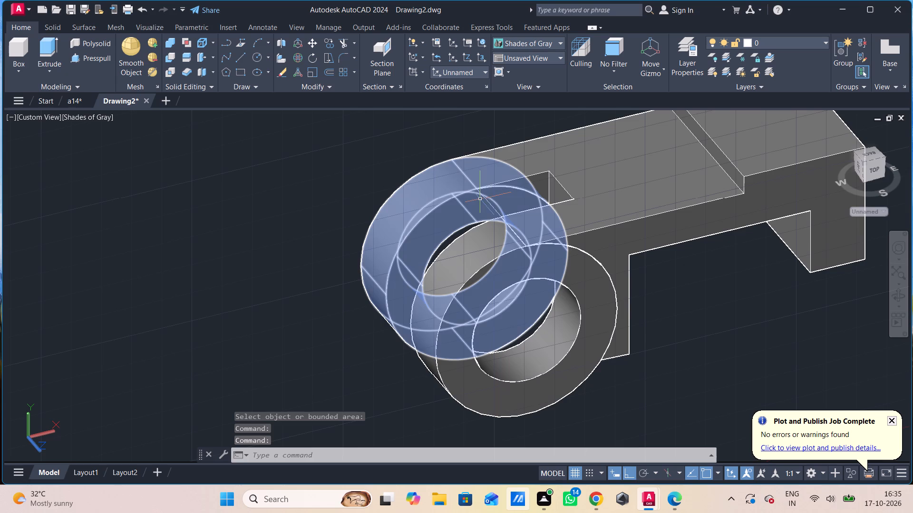
click(488, 200)
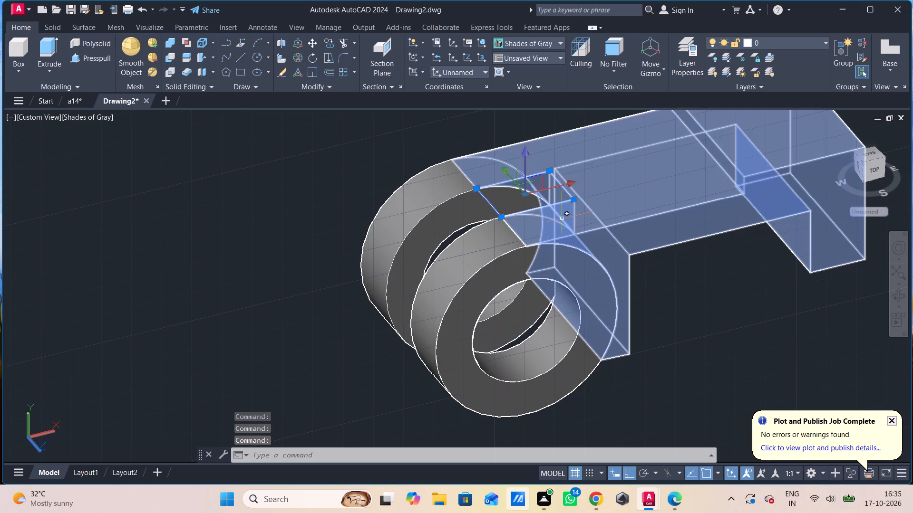
key(Delete)
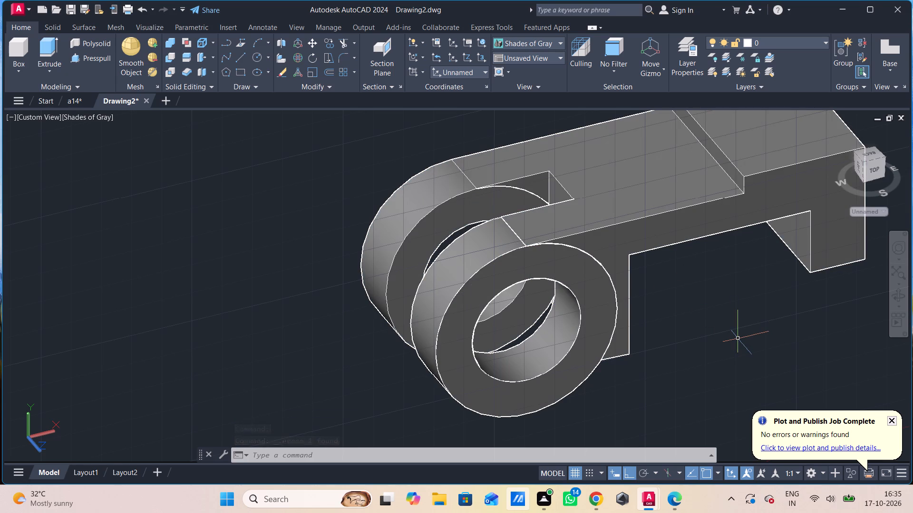
Examine the slotted arm and the two rings from several angles.
shift+middle_drag(755, 303, 755, 301)
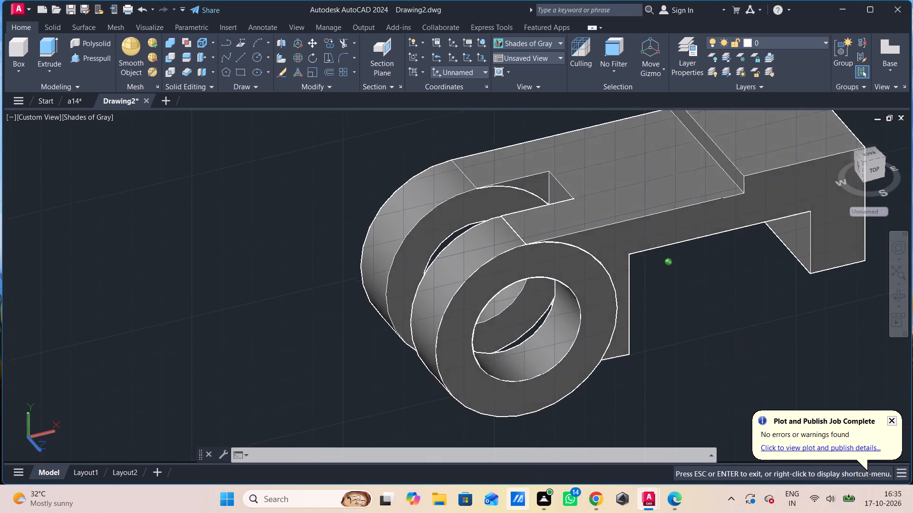
shift+middle_drag(755, 301, 779, 284)
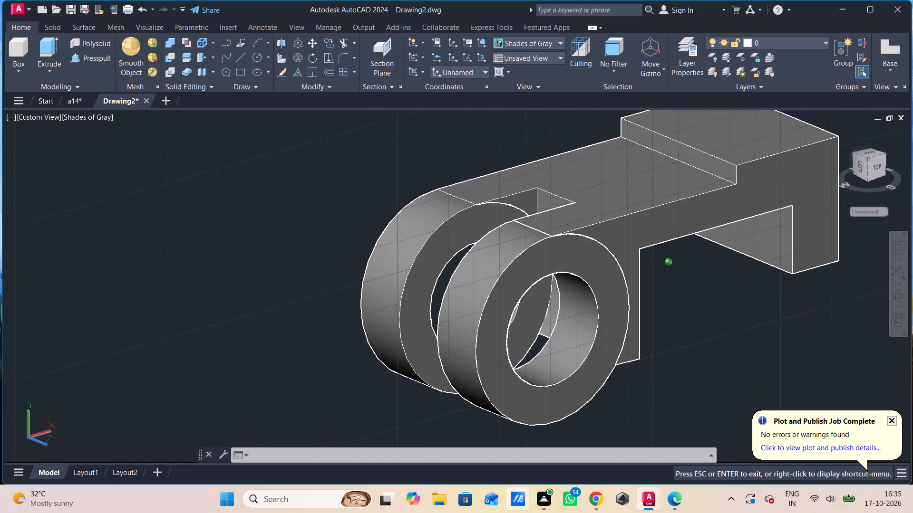
shift+middle_drag(779, 284, 791, 280)
middle_drag(791, 280, 775, 284)
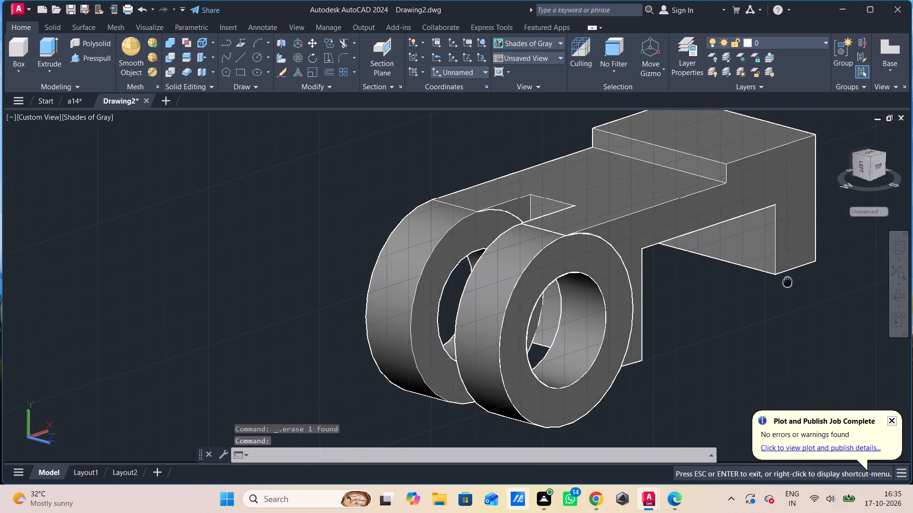
middle_drag(775, 284, 698, 293)
shift+middle_drag(698, 293, 639, 326)
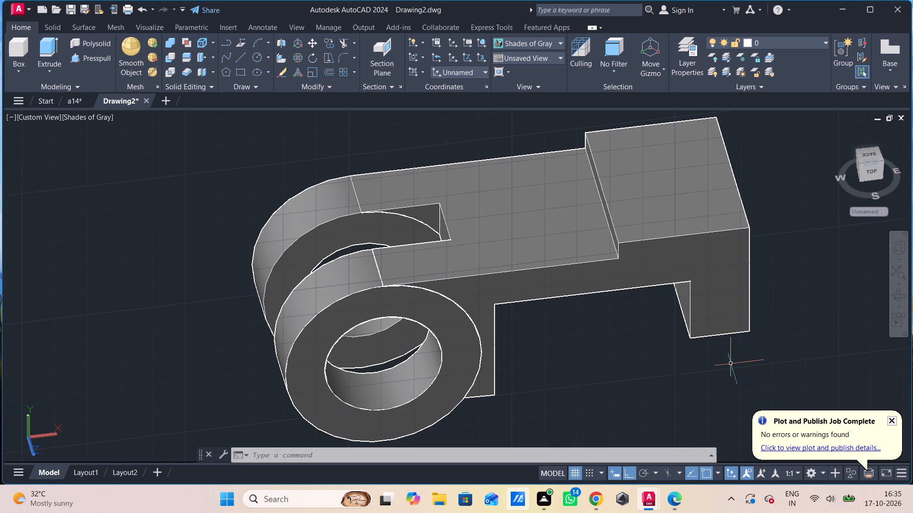
shift+middle_drag(741, 361, 712, 356)
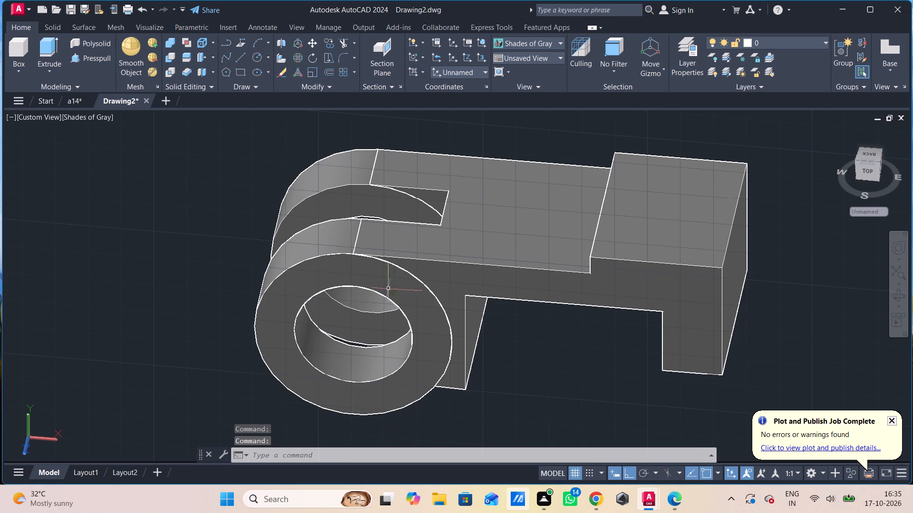
Switch to the Right view and draw a closed rectangle of lines, 92 units wide and 80 units high, beside the part.
click(40, 116)
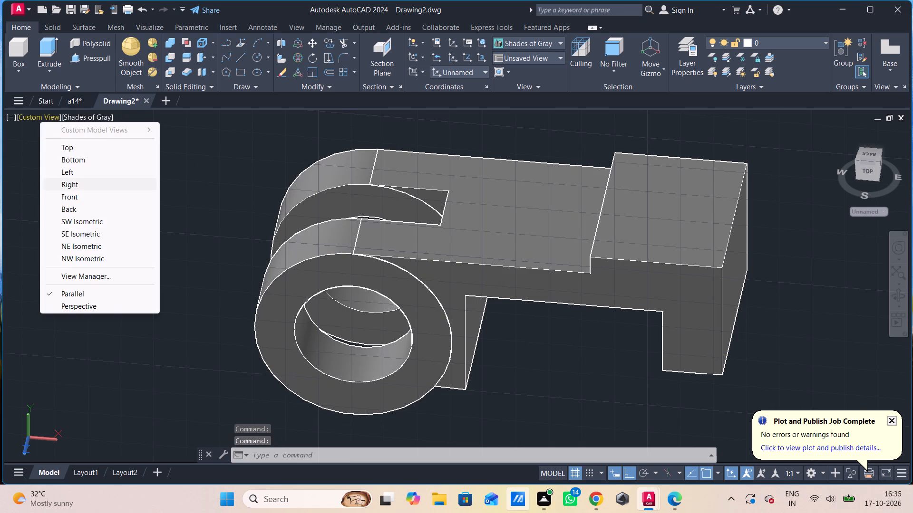
click(64, 184)
scroll(546, 270, down, 2)
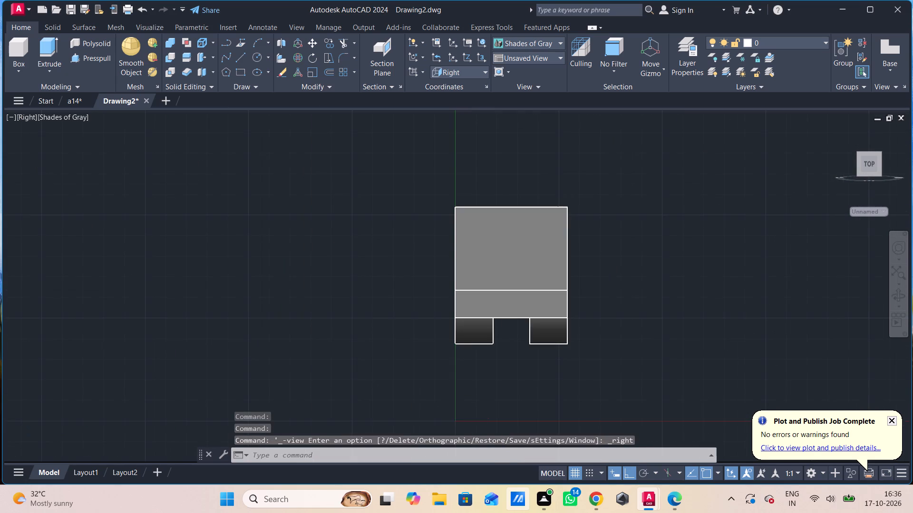
middle_drag(546, 270, 440, 284)
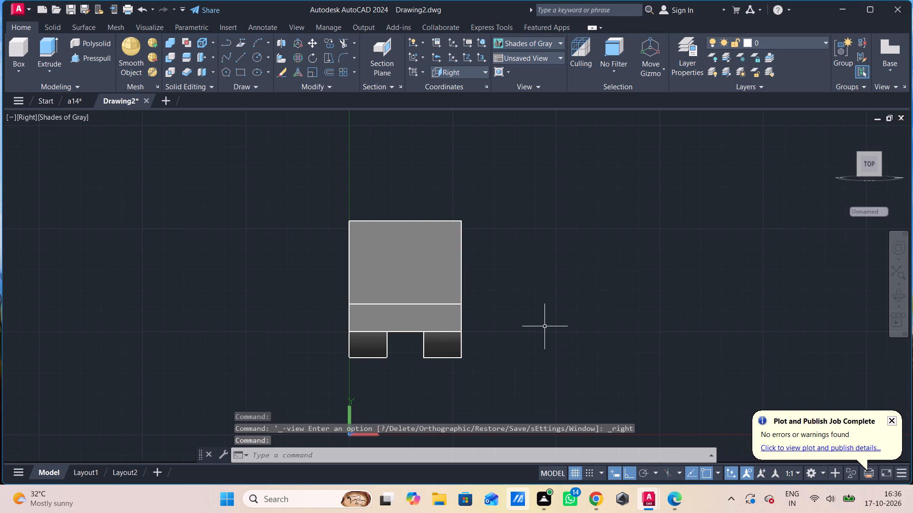
key(l)
key(Return)
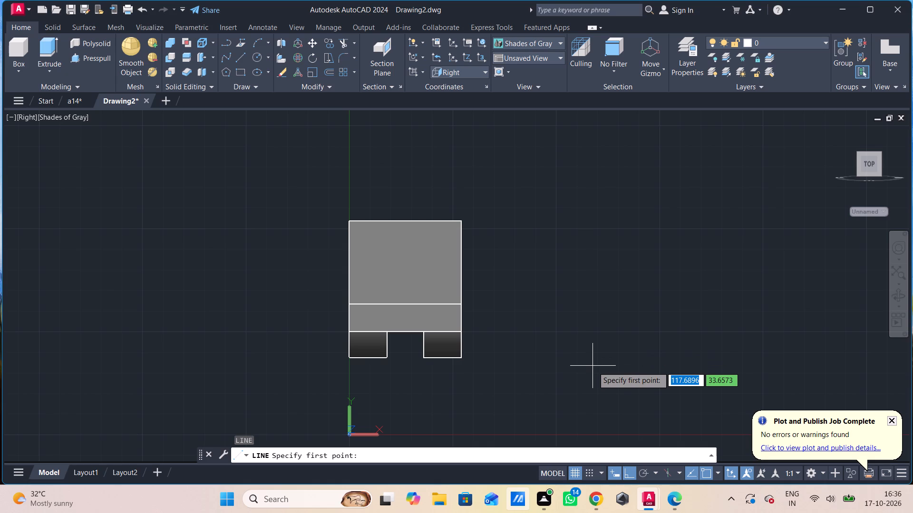
click(623, 343)
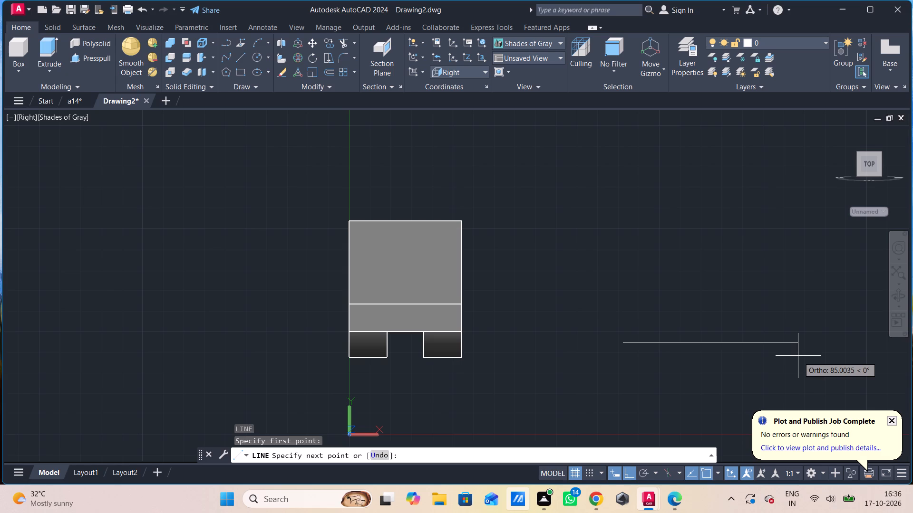
text(92)
key(Return)
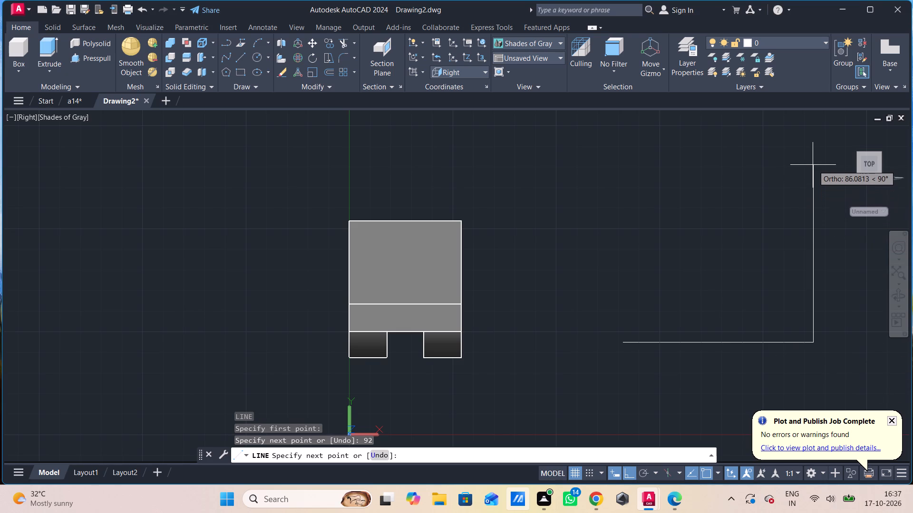
text(80)
key(Return)
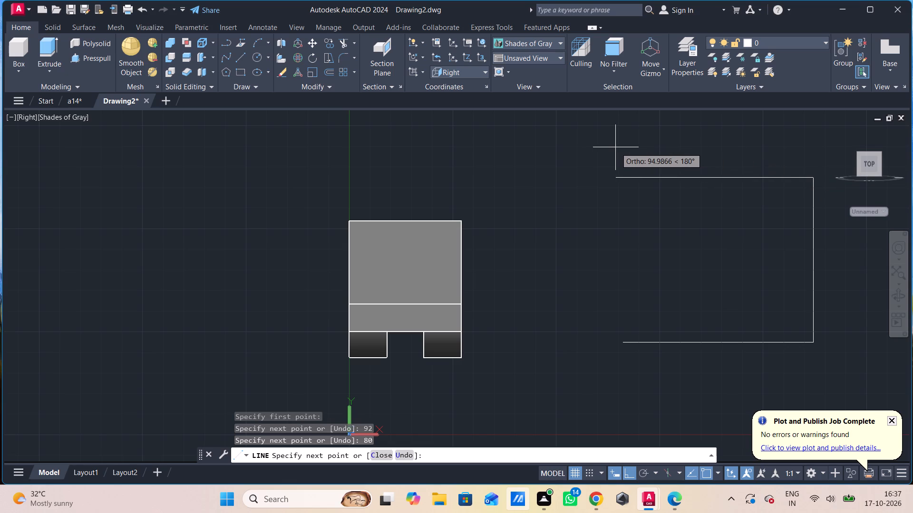
text(92)
key(Return)
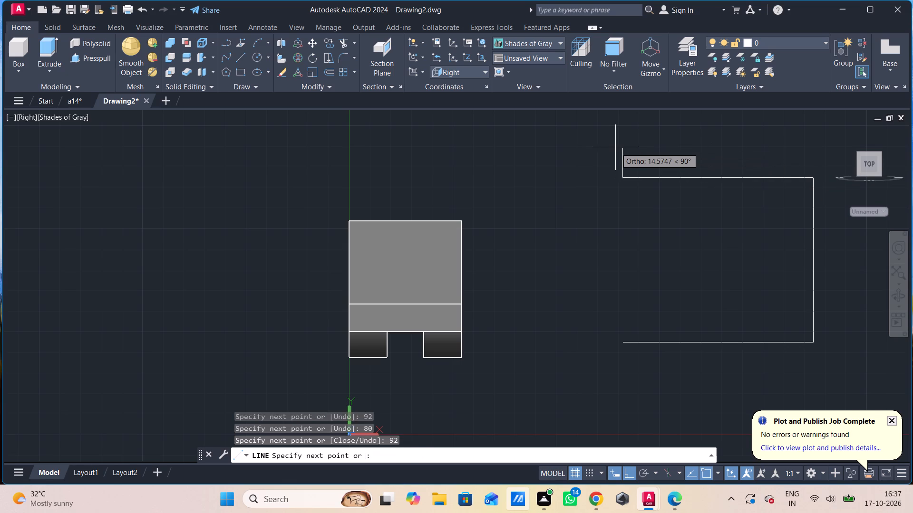
click(623, 342)
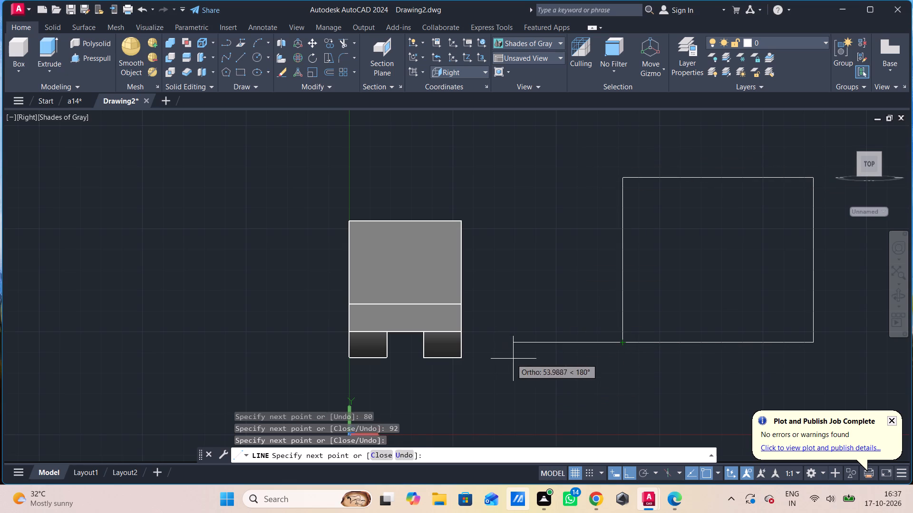
key(Escape)
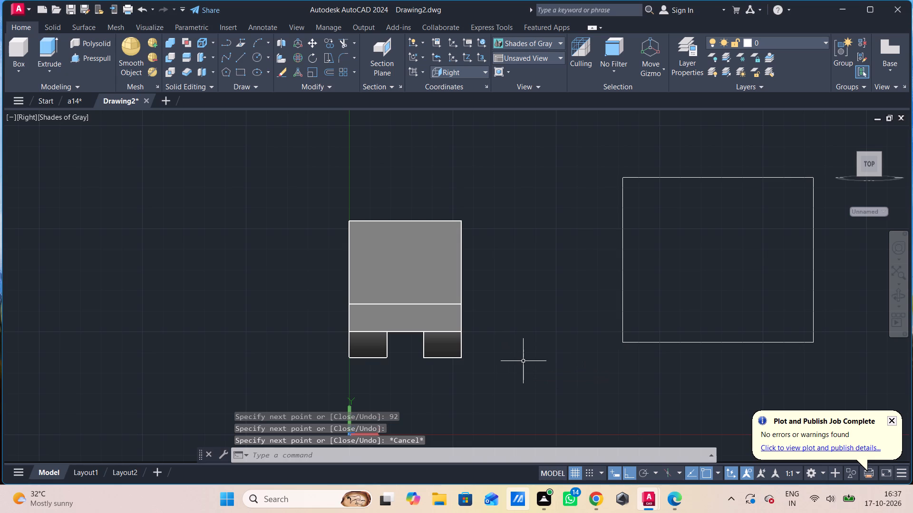
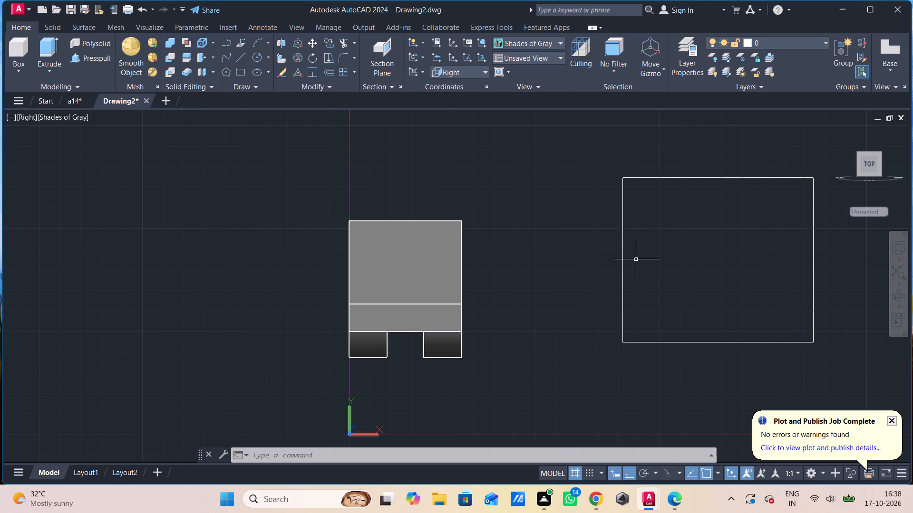
Draw guide lines from the rectangle's upper-left corner: 20 along the top edge, 20 down, and 52 across to the right.
key(l)
key(Return)
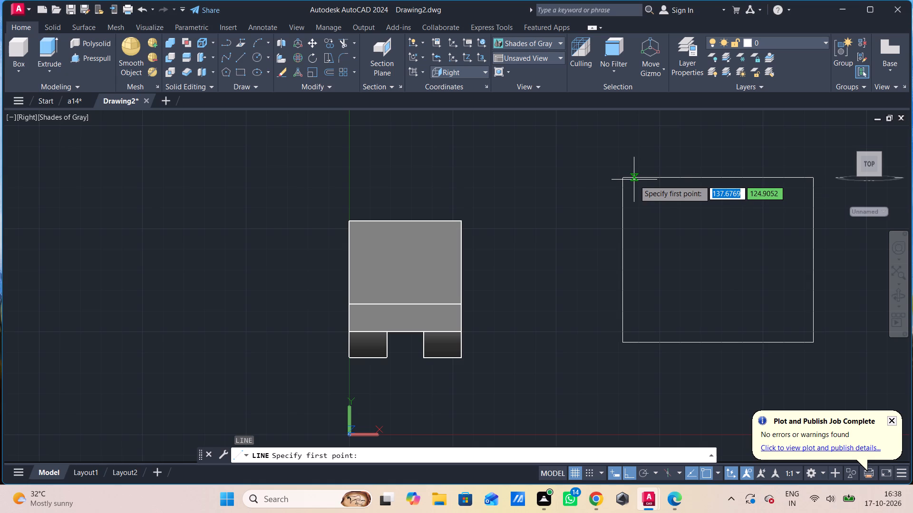
click(626, 180)
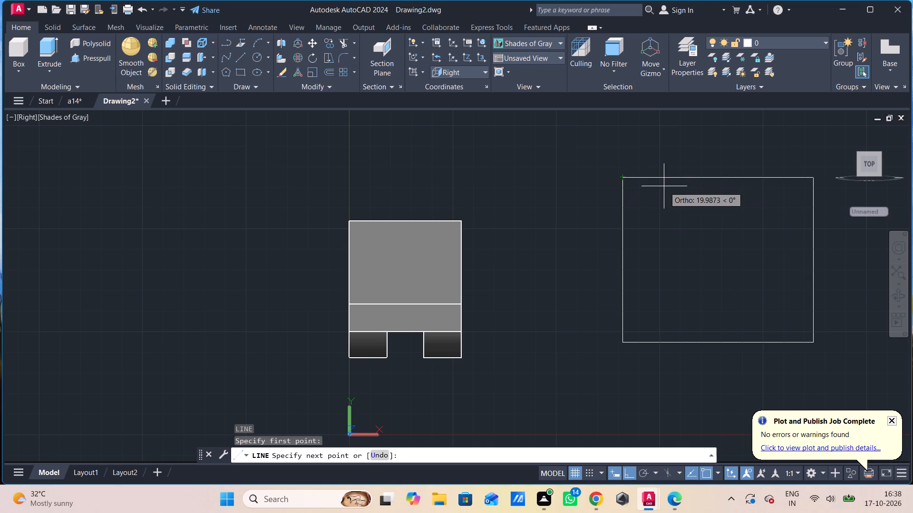
text(20)
key(Return)
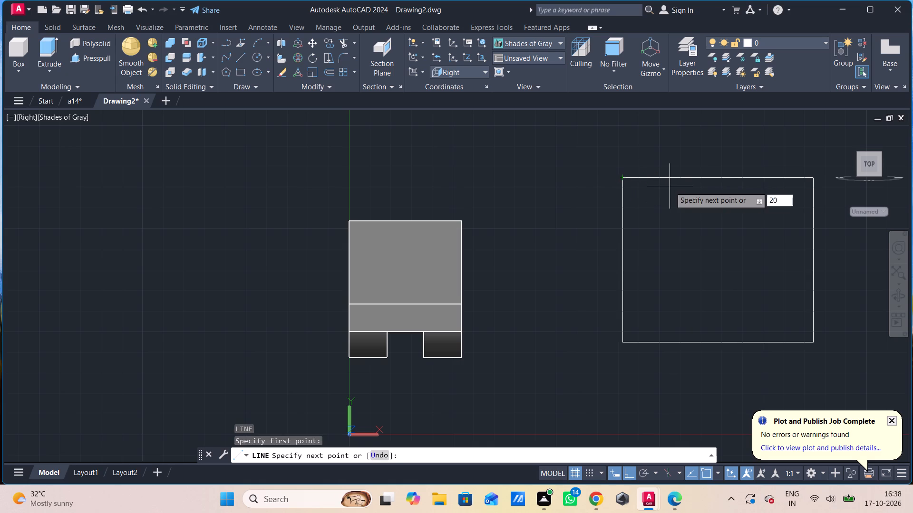
text(20)
key(Return)
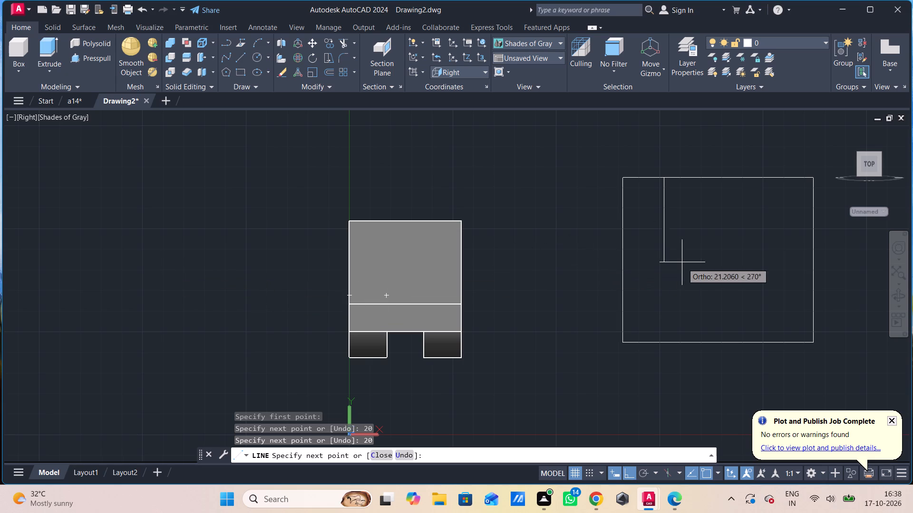
text(52)
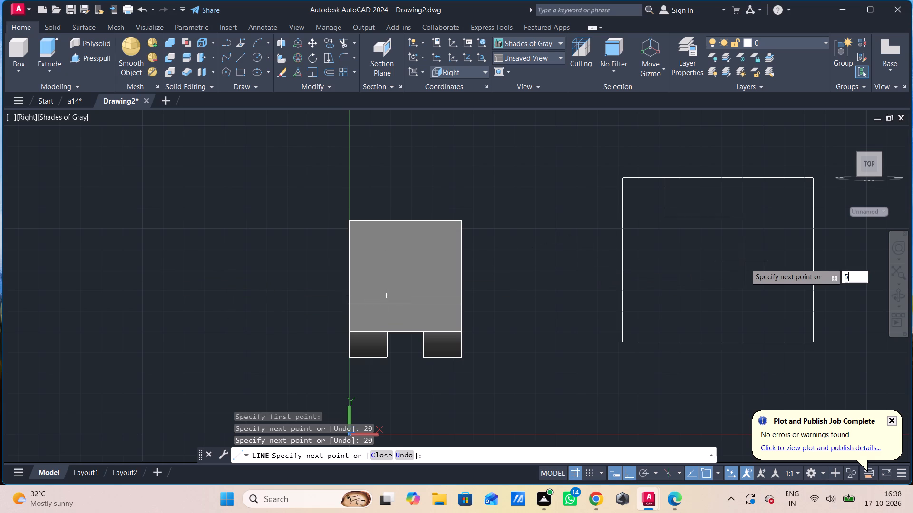
key(Return)
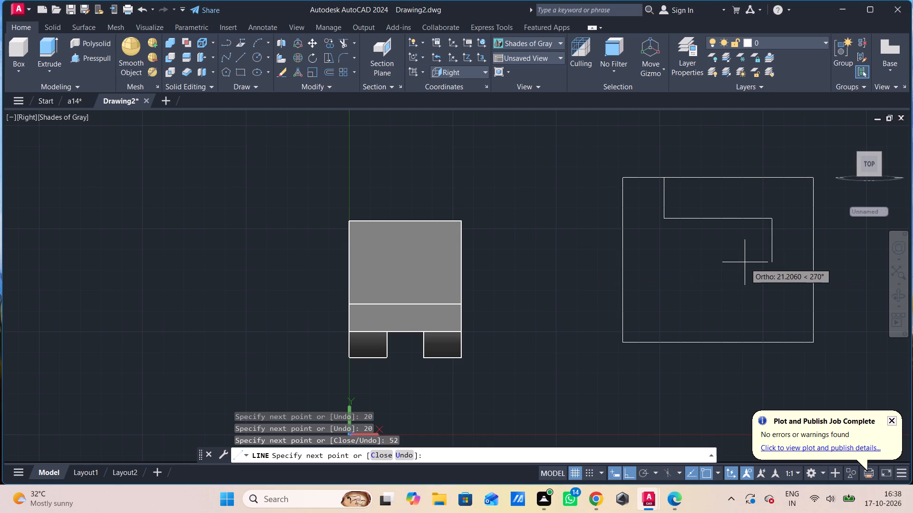
key(Escape)
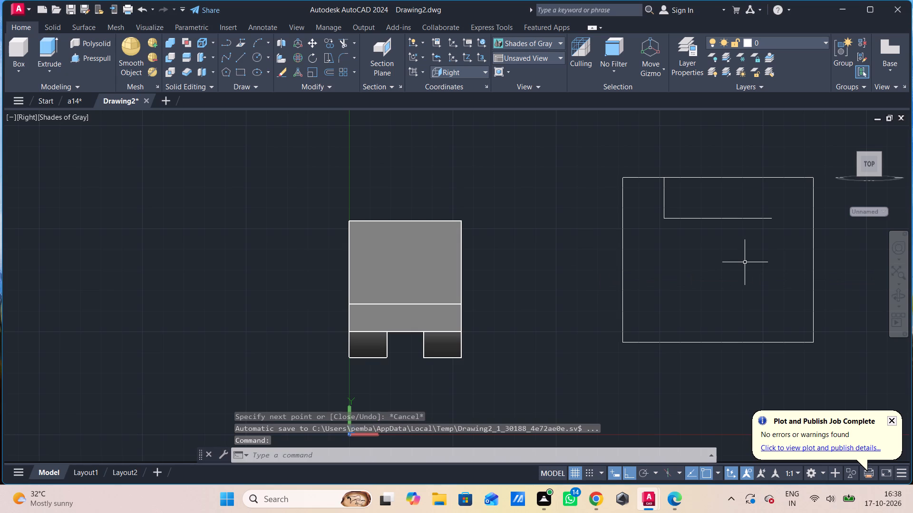
Draw two circles of radius 8, one centred on each end of the 52-unit guide line.
text(c)
key(space)
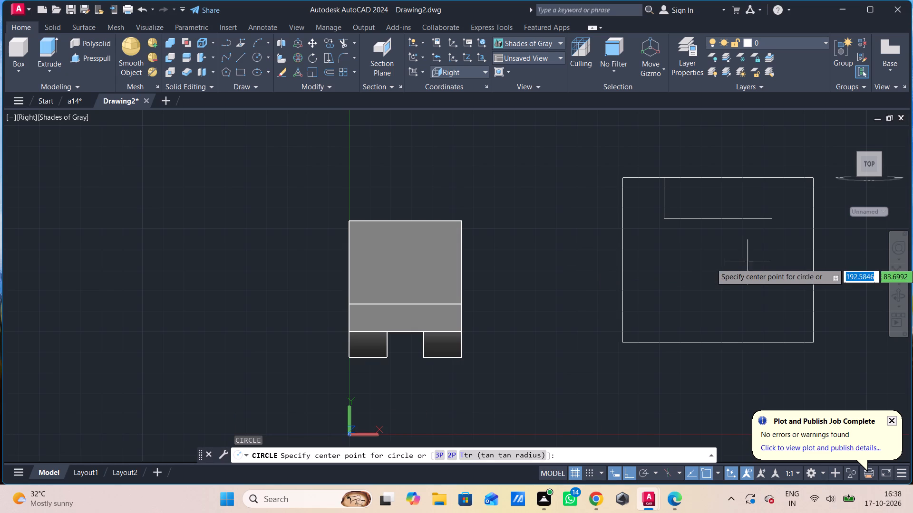
click(668, 220)
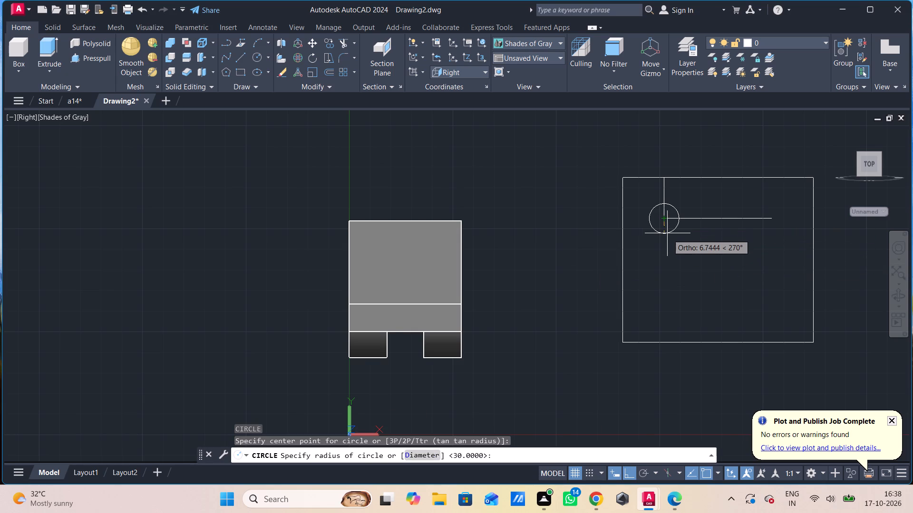
key(8)
key(Return)
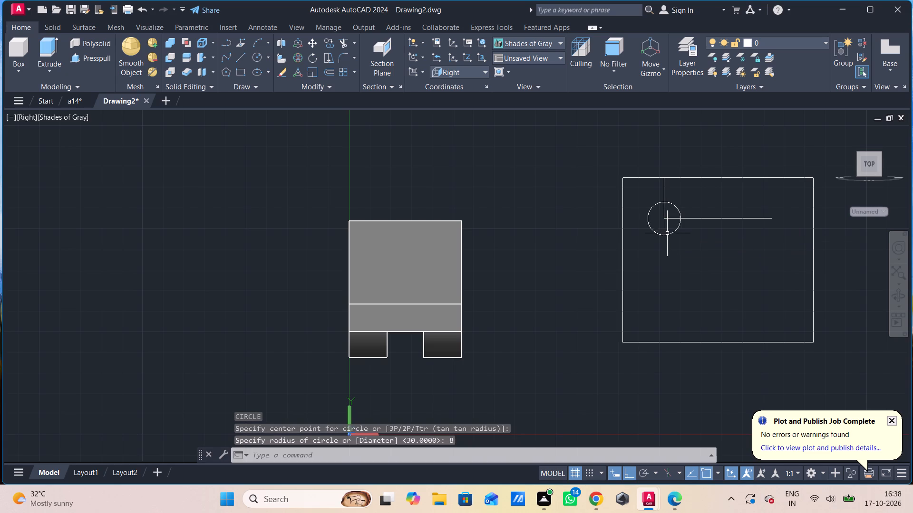
key(space)
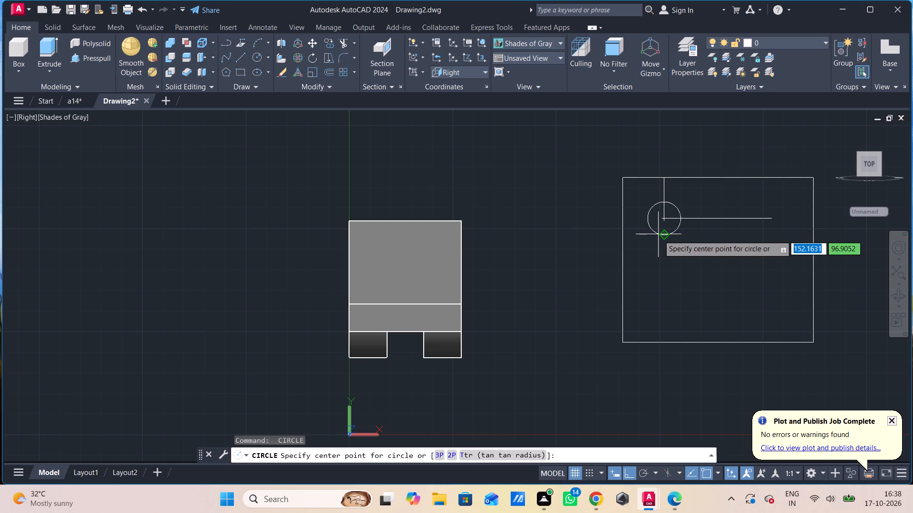
click(770, 222)
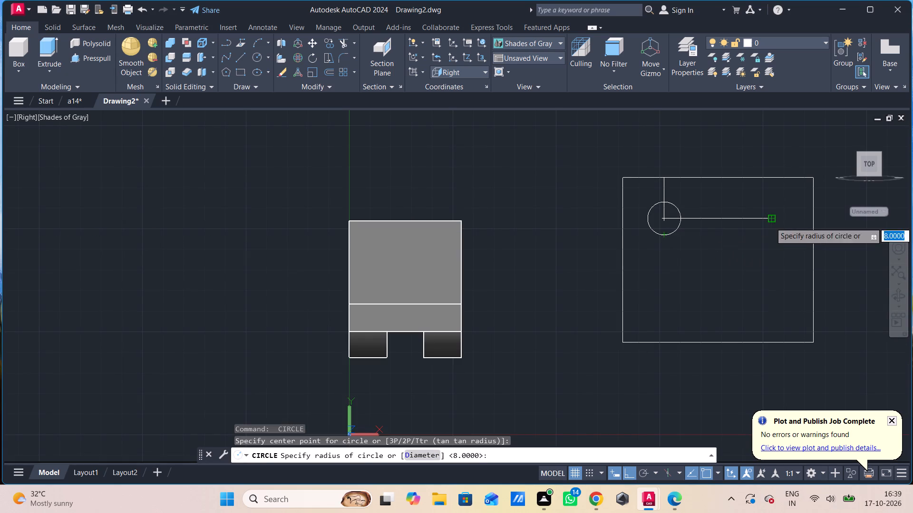
key(8)
key(Return)
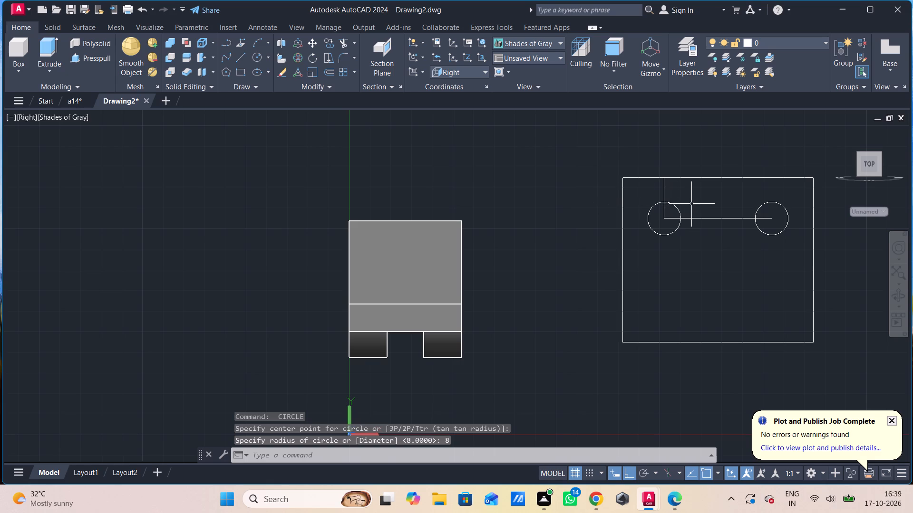
Delete the 52-unit horizontal guide line and the 20-unit vertical guide line inside the rectangle.
click(729, 209)
click(722, 240)
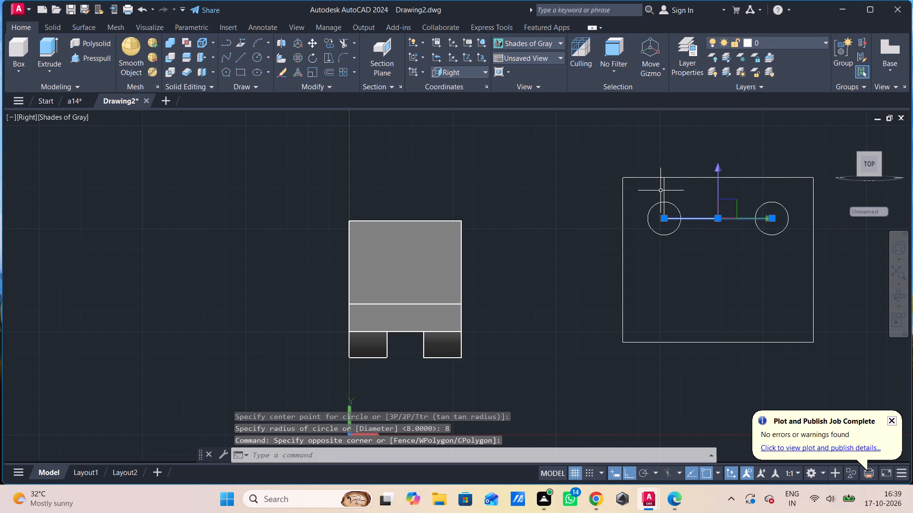
click(667, 189)
click(656, 191)
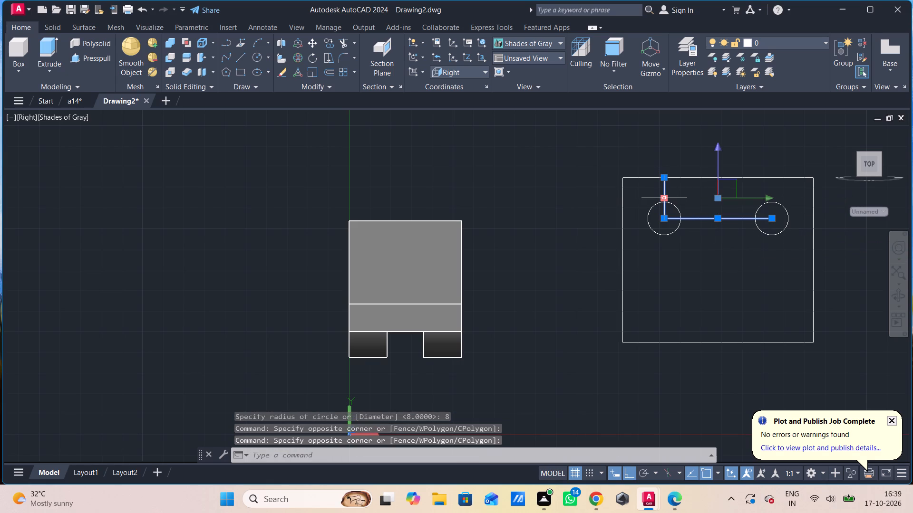
key(Delete)
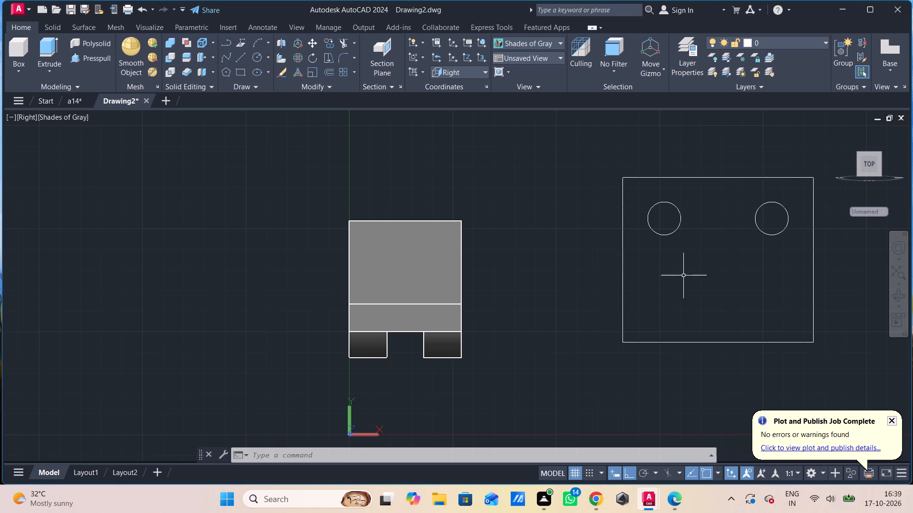
Press-pull the rectangular area around the two circles by 18 to form a plate with two holes.
shift+middle_drag(767, 243, 728, 251)
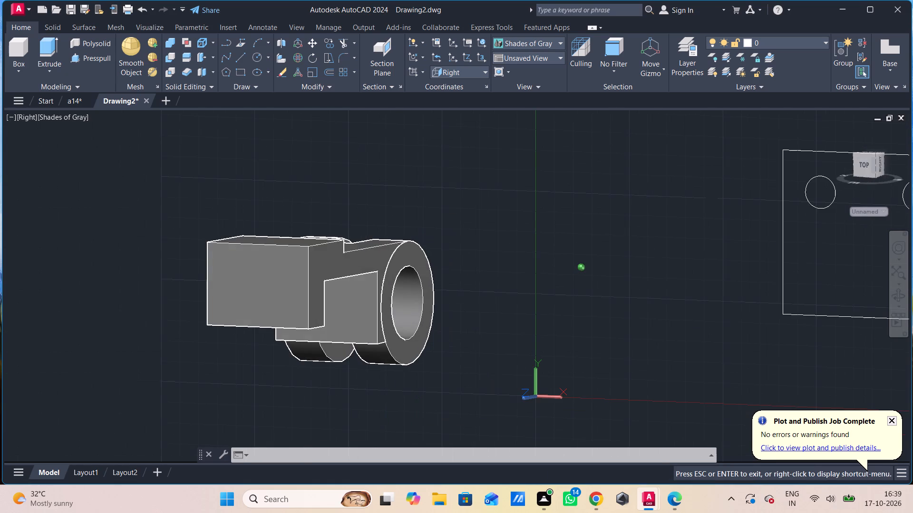
shift+middle_drag(728, 251, 749, 255)
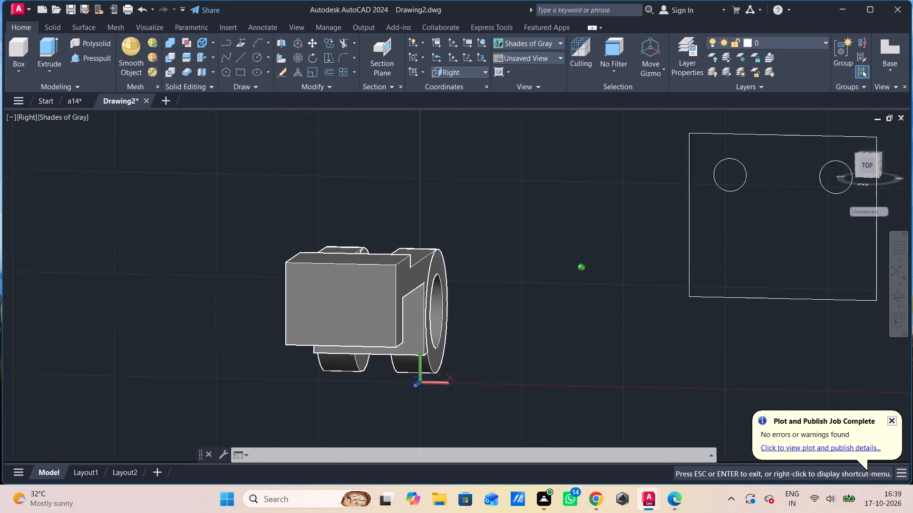
shift+middle_drag(749, 255, 744, 255)
middle_drag(699, 247, 480, 239)
shift+middle_drag(741, 227, 720, 237)
click(101, 60)
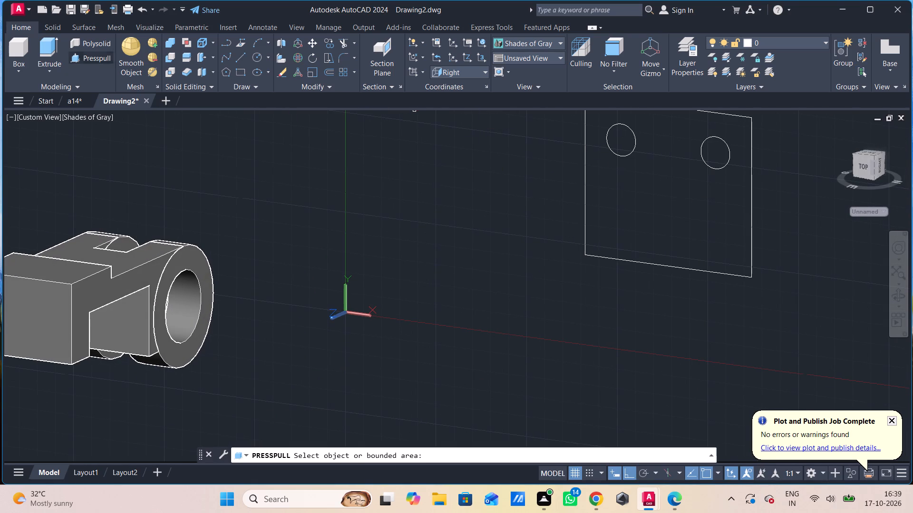
click(741, 224)
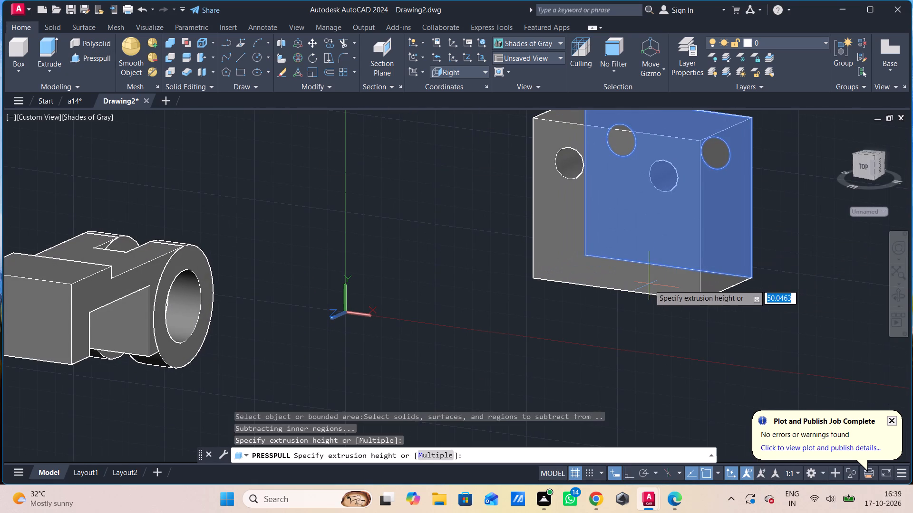
text(18)
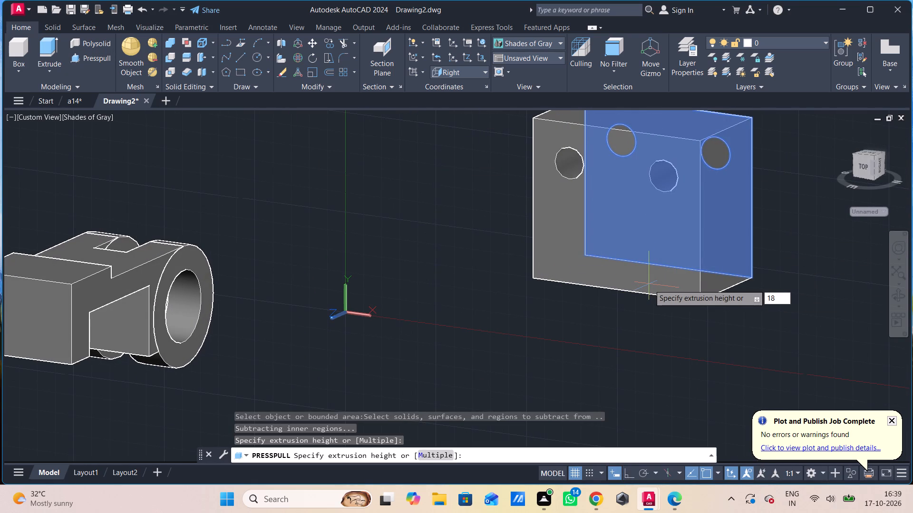
key(Return)
key(Escape)
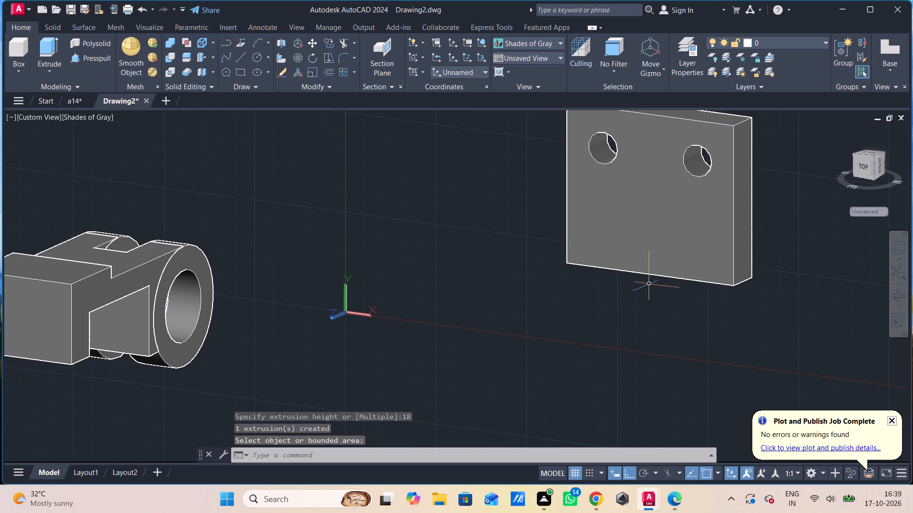
Move the holed plate from its lower rear corner onto the matching lower corner of the arm's end block.
click(747, 266)
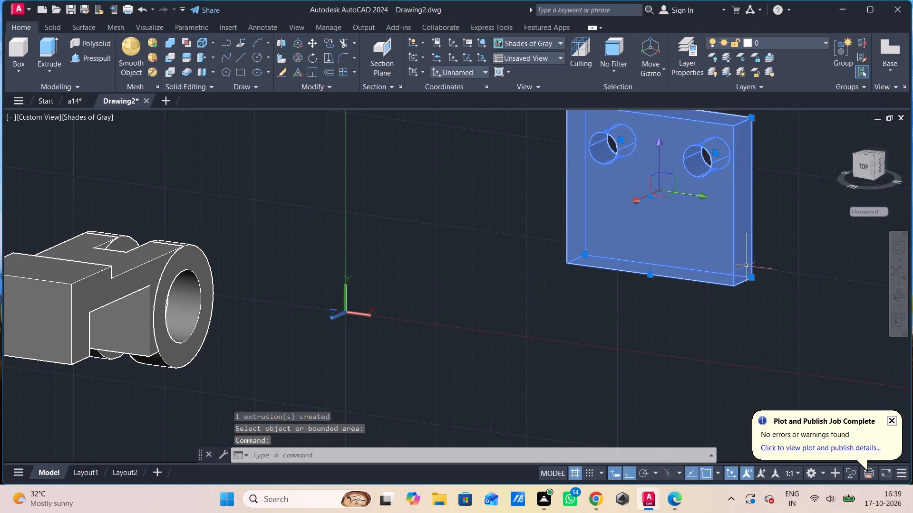
text(m)
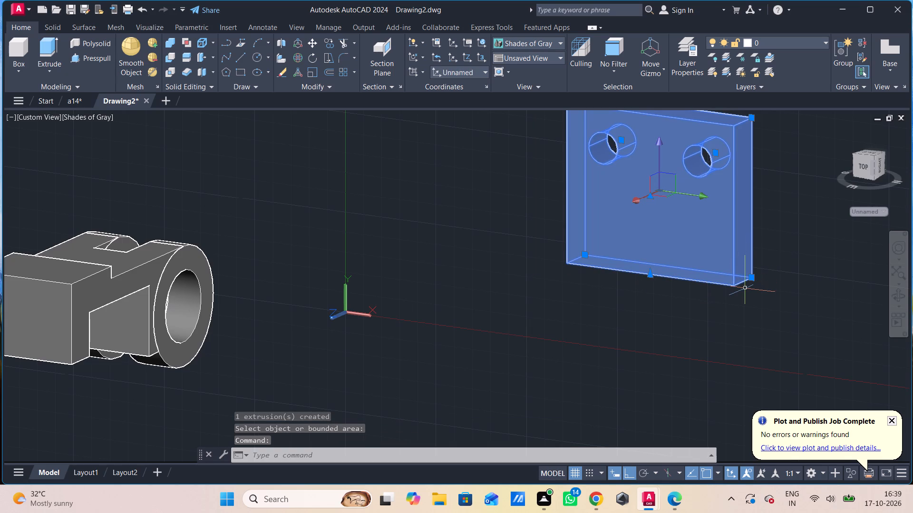
key(space)
click(753, 285)
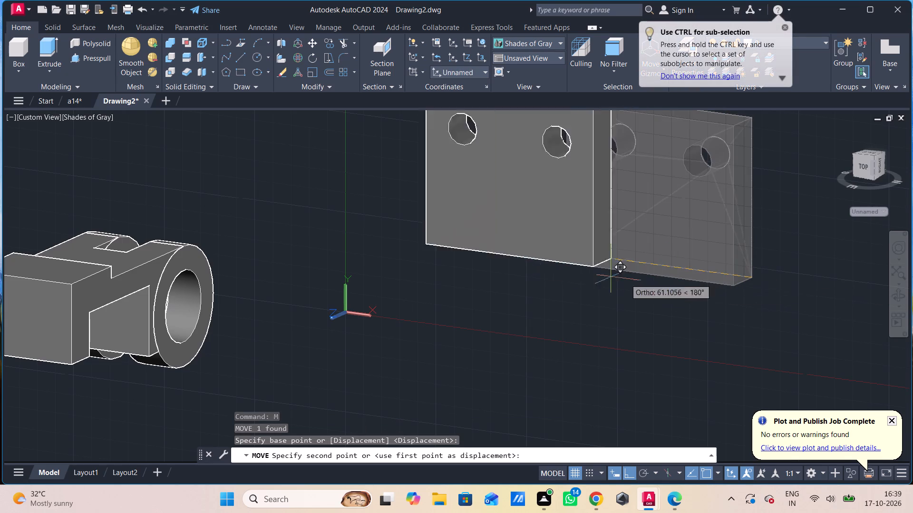
click(68, 369)
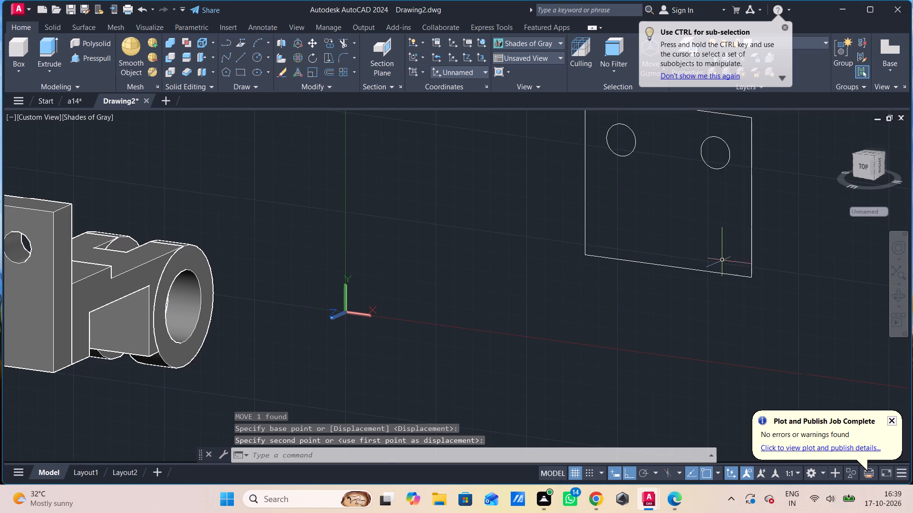
Delete the leftover rectangle outline, both circles and the short 20-unit guide line on the outline's top edge.
click(793, 232)
click(501, 265)
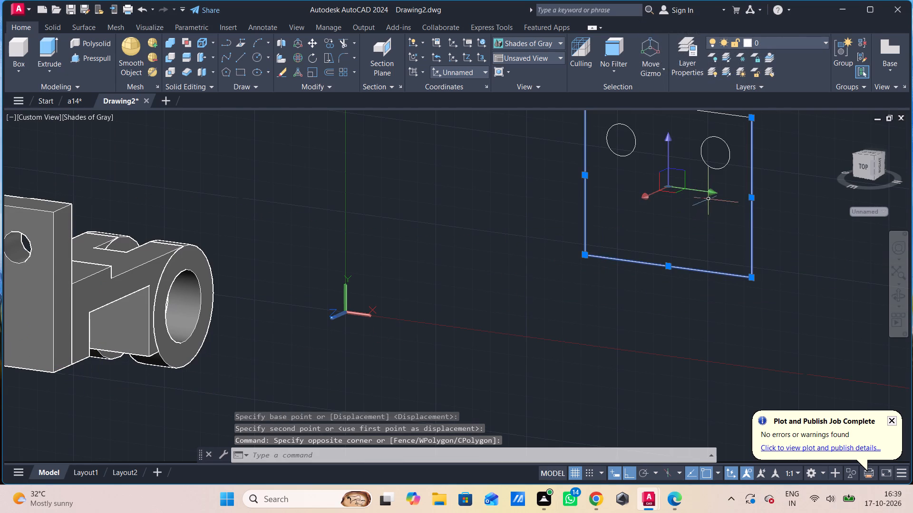
middle_drag(713, 209, 709, 271)
click(761, 185)
drag(545, 192, 545, 237)
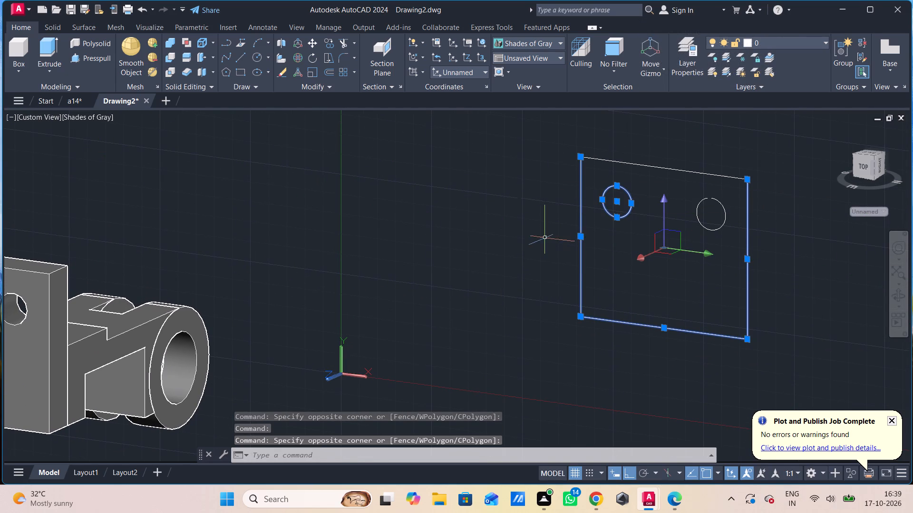
click(758, 151)
drag(8, 348, 39, 351)
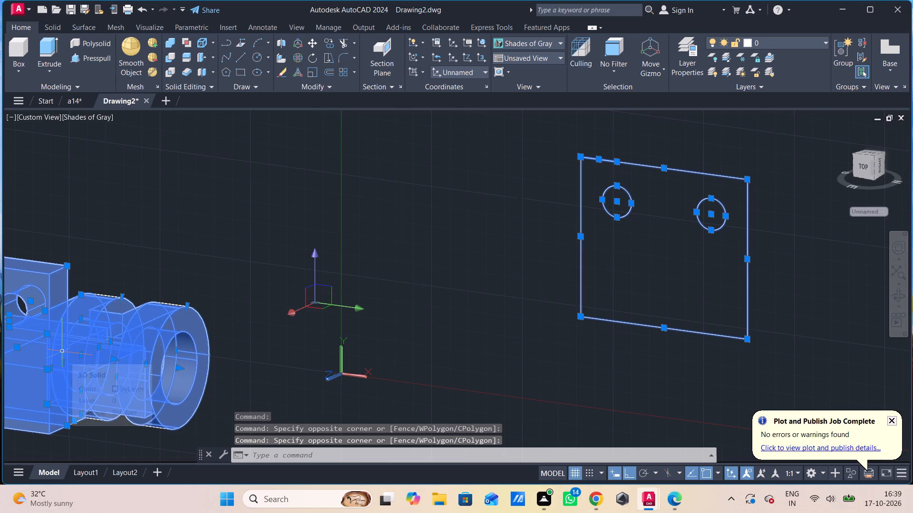
key(Escape)
click(760, 164)
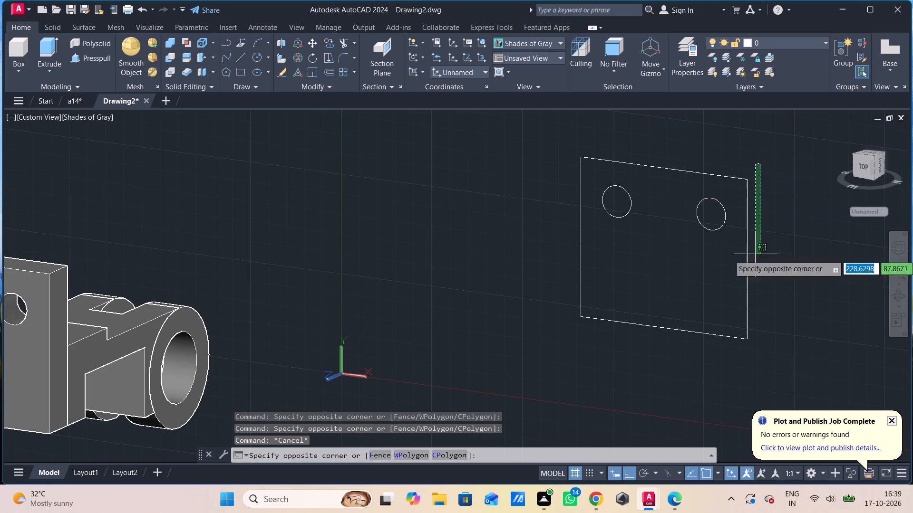
click(343, 402)
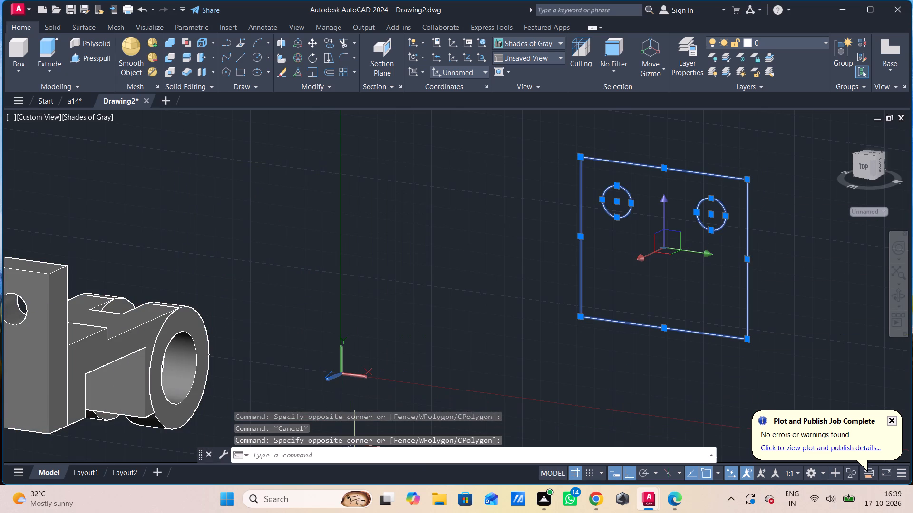
key(Delete)
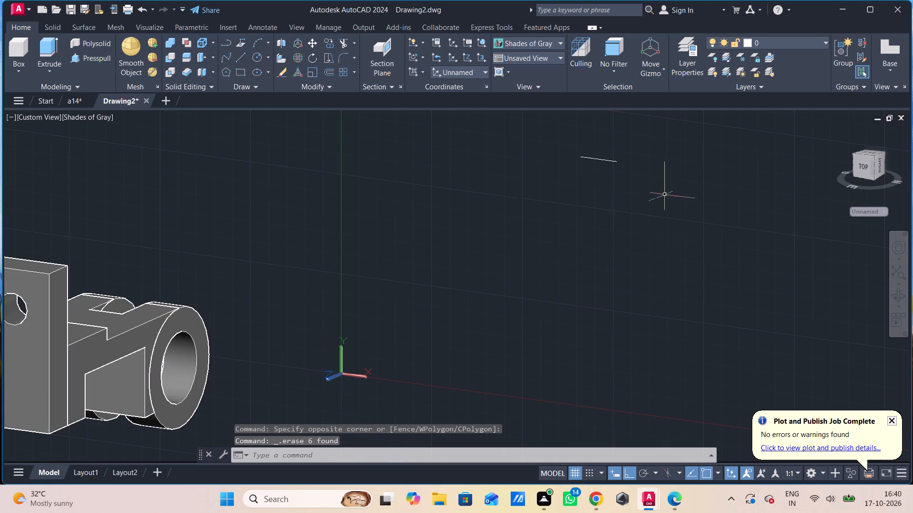
click(652, 124)
click(583, 185)
key(Delete)
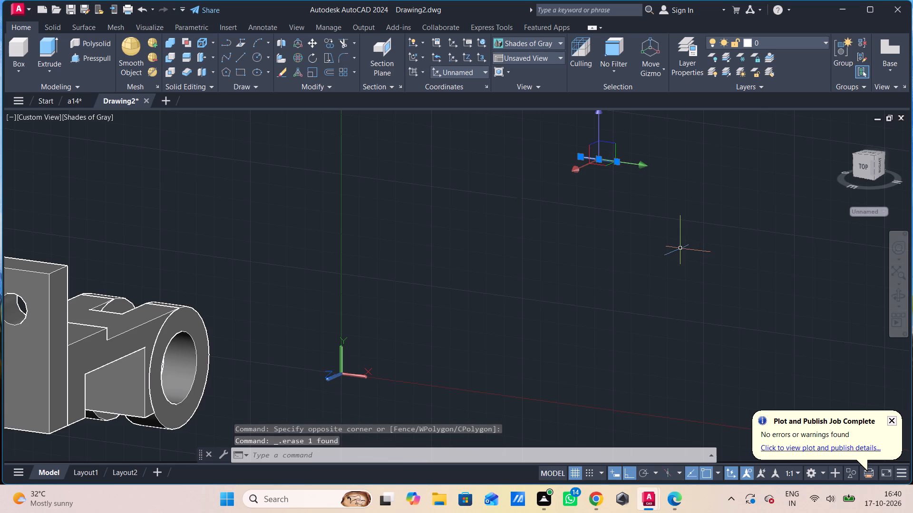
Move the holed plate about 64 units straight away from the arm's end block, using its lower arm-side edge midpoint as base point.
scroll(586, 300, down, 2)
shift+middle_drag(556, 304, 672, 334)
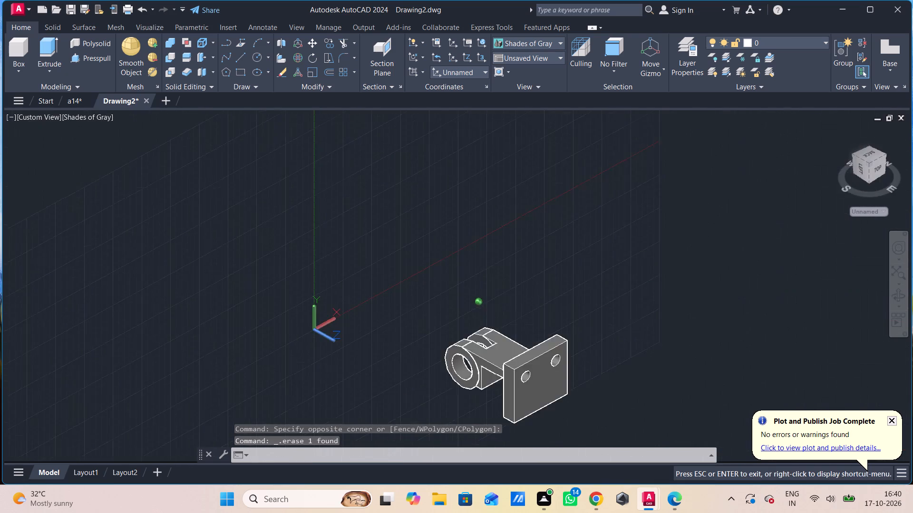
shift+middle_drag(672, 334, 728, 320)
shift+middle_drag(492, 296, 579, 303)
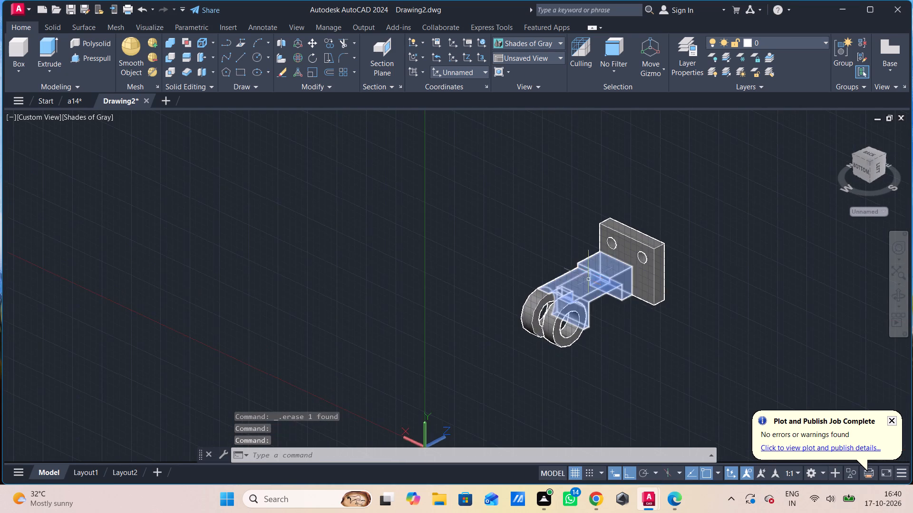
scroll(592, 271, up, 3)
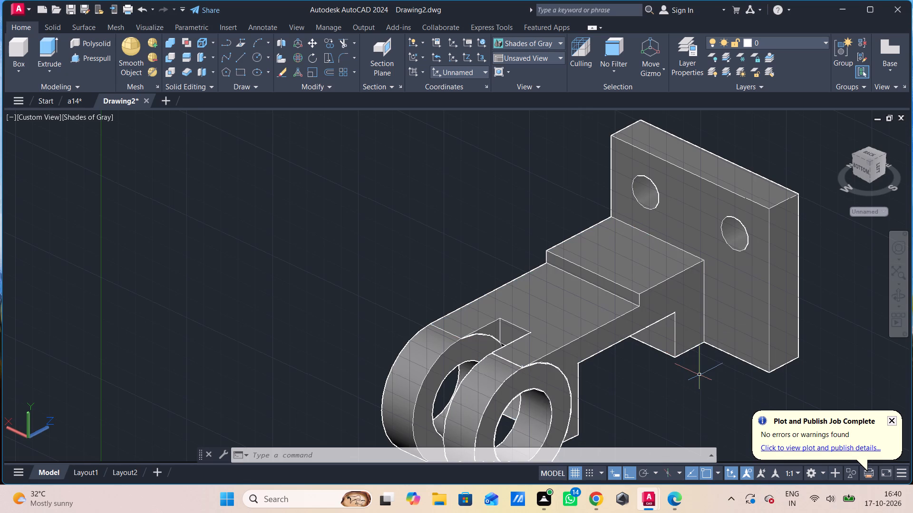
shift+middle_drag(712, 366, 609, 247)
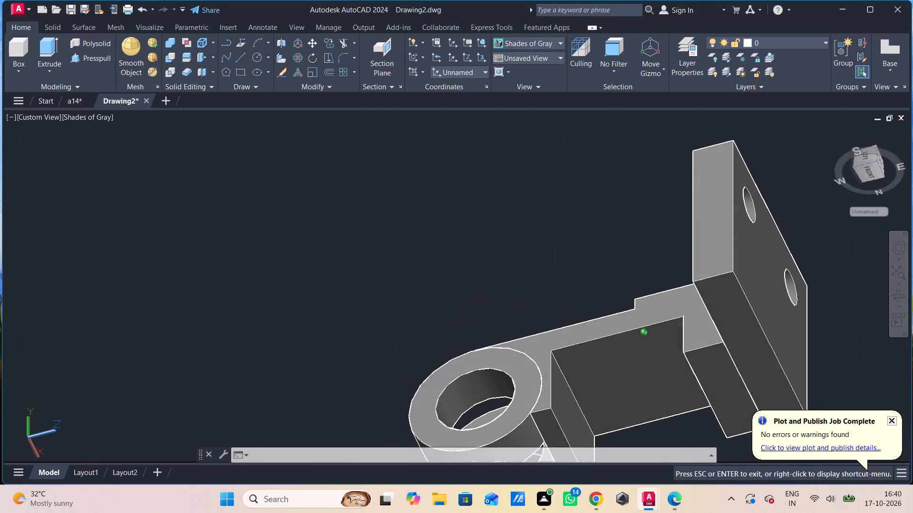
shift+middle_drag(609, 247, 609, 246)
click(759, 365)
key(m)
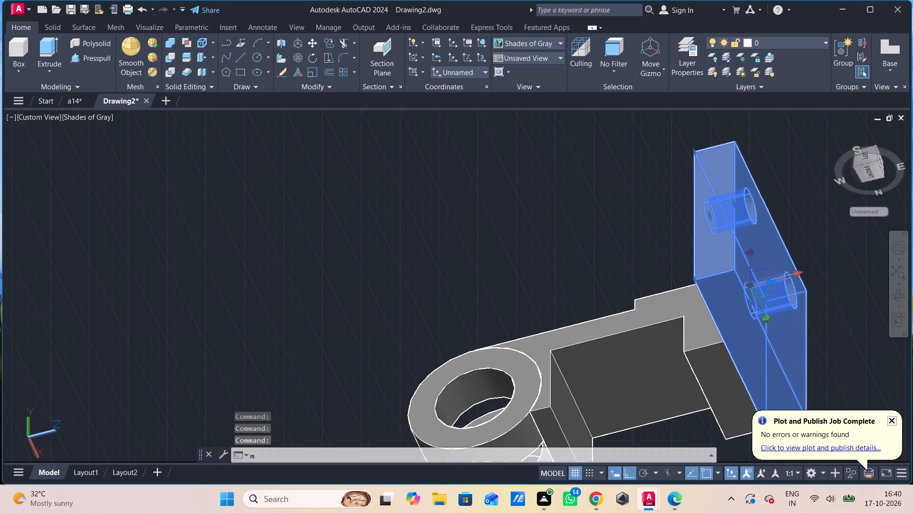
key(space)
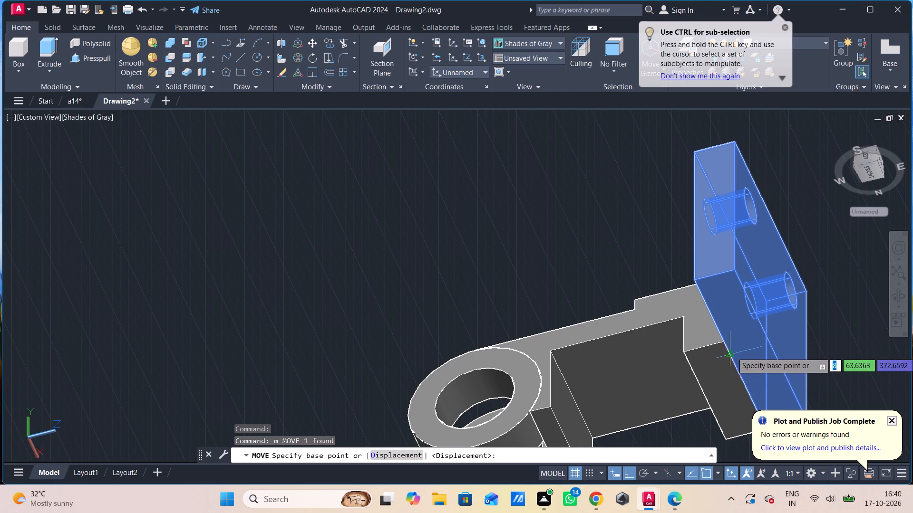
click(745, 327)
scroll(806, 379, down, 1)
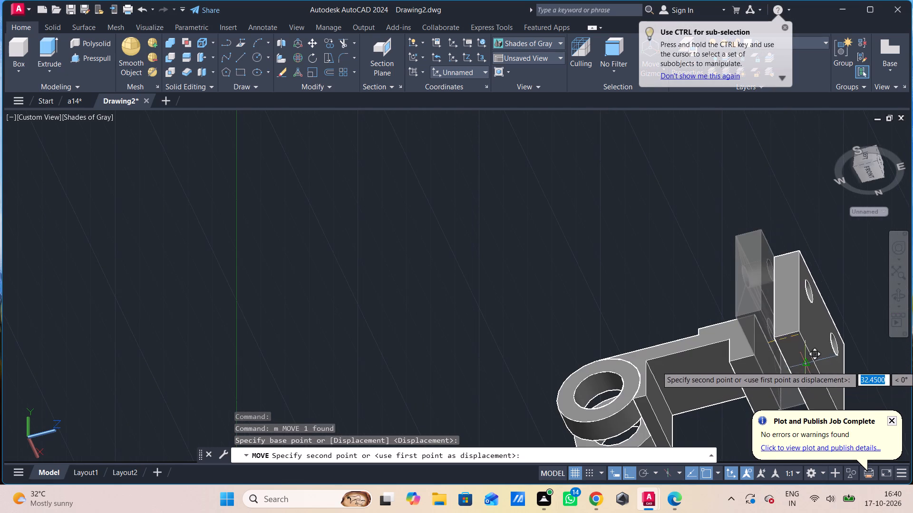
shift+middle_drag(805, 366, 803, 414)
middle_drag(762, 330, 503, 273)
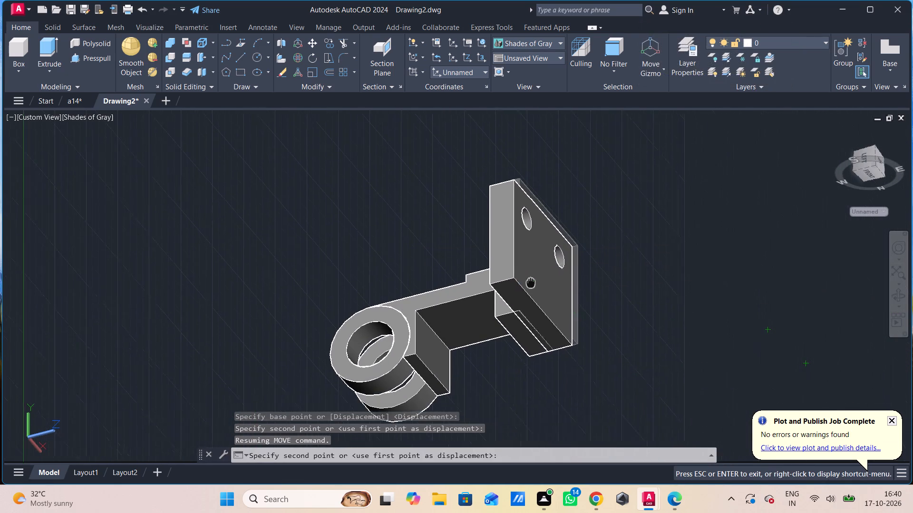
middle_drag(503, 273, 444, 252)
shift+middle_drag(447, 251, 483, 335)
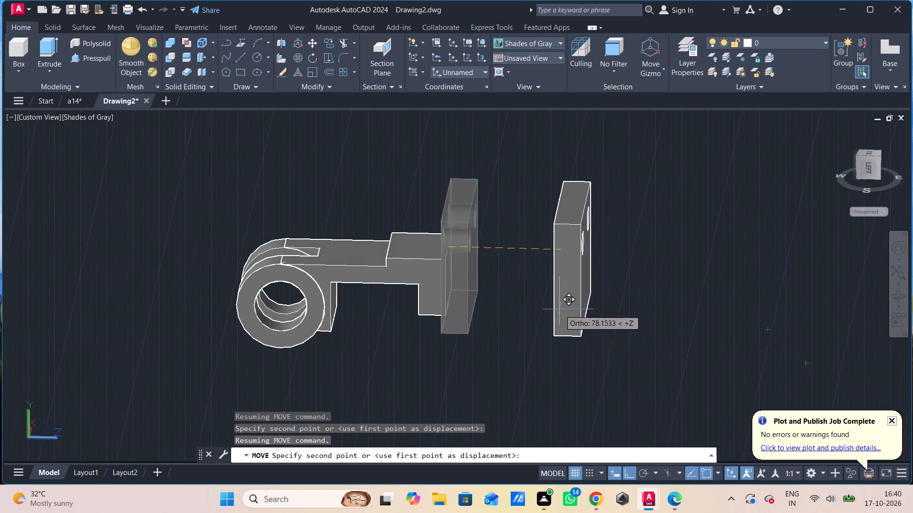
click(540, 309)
Move the holed plate from the midpoint of its lower arm-side edge to the midpoint of the end block's lower outer edge.
shift+middle_drag(551, 303, 589, 313)
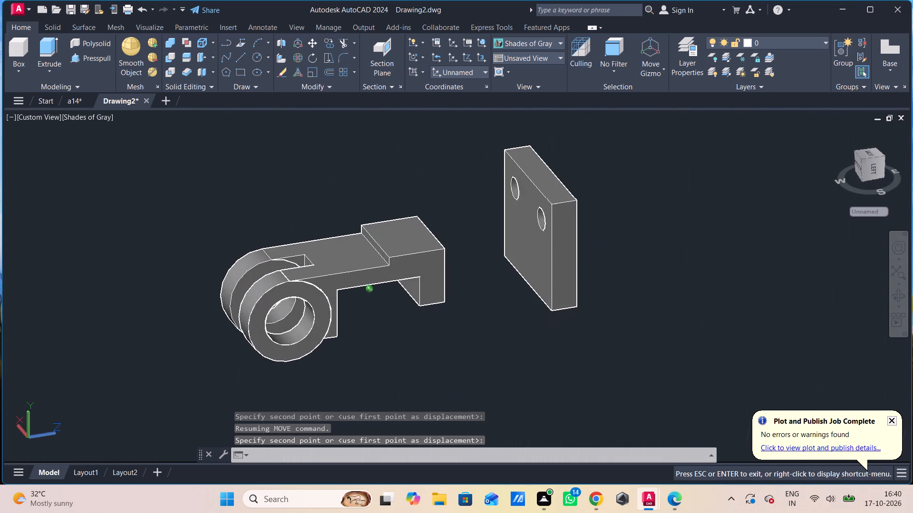
shift+middle_drag(589, 313, 602, 313)
click(531, 252)
text(m)
key(space)
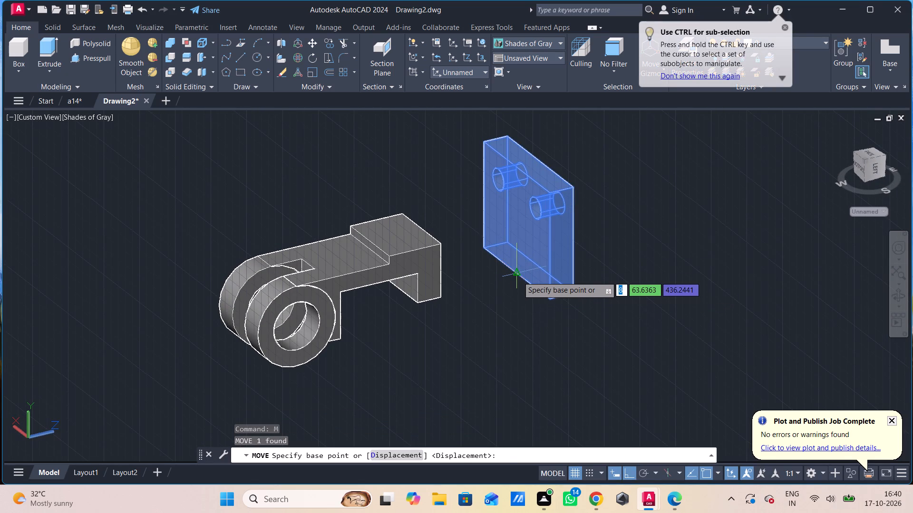
click(518, 276)
shift+middle_drag(515, 276, 426, 283)
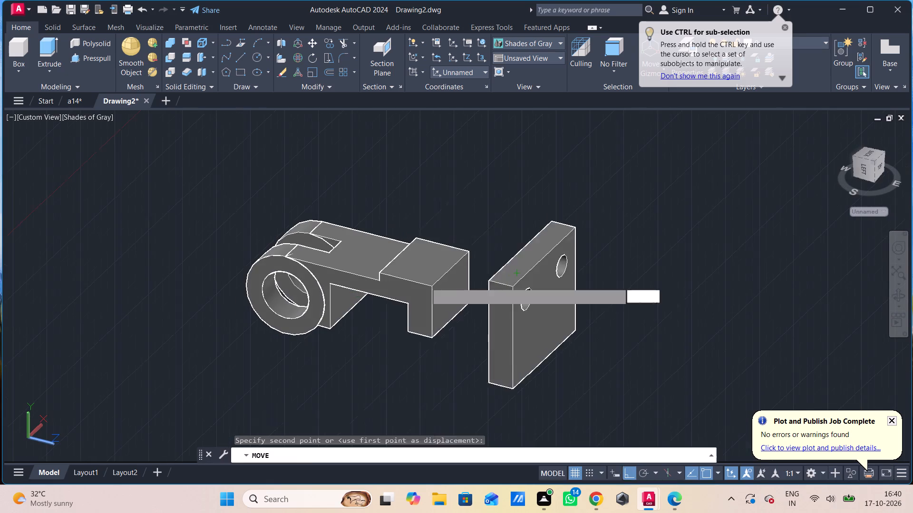
middle_drag(460, 328, 461, 274)
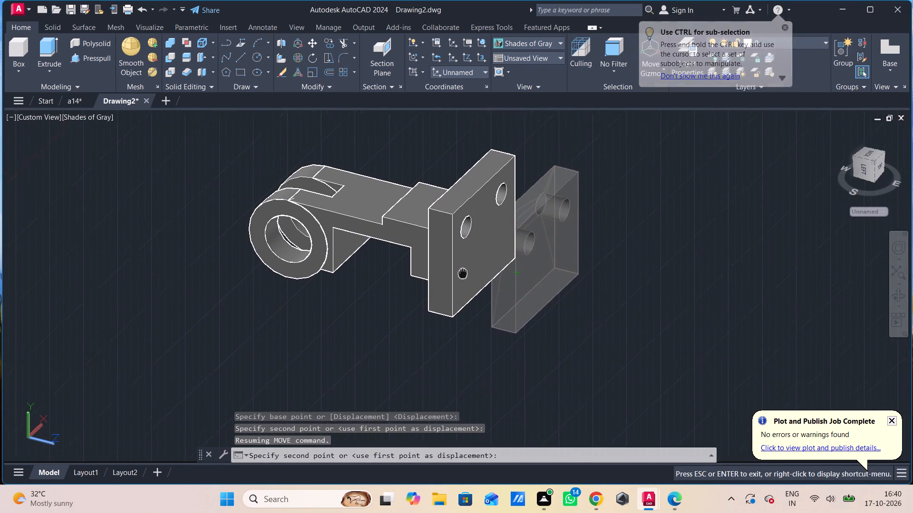
middle_drag(461, 274, 410, 316)
shift+middle_drag(410, 316, 446, 211)
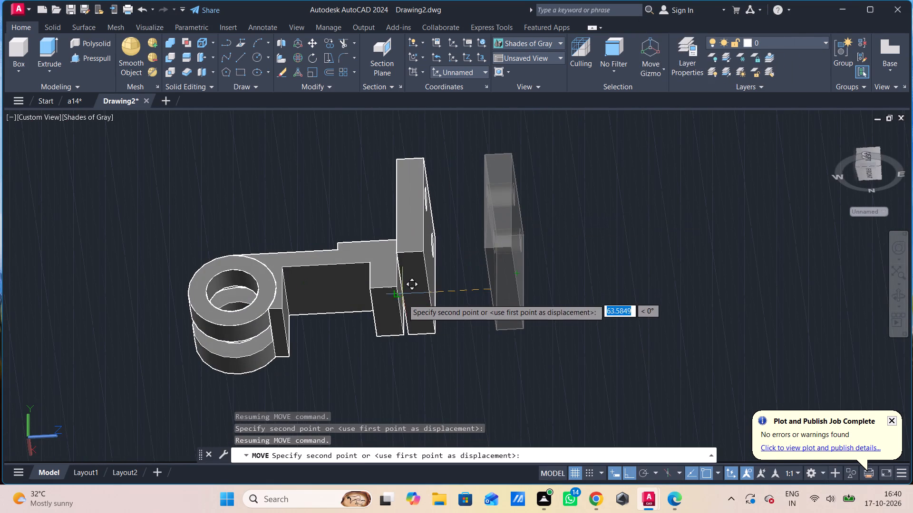
scroll(400, 307, up, 5)
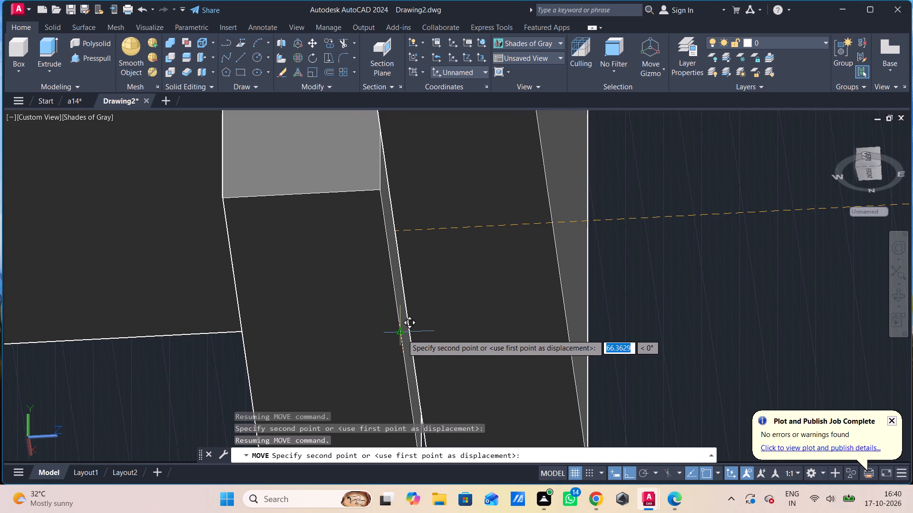
click(402, 334)
Examine the fit between the plate and the arm from several sides, including the standard Front view.
scroll(407, 352, down, 1)
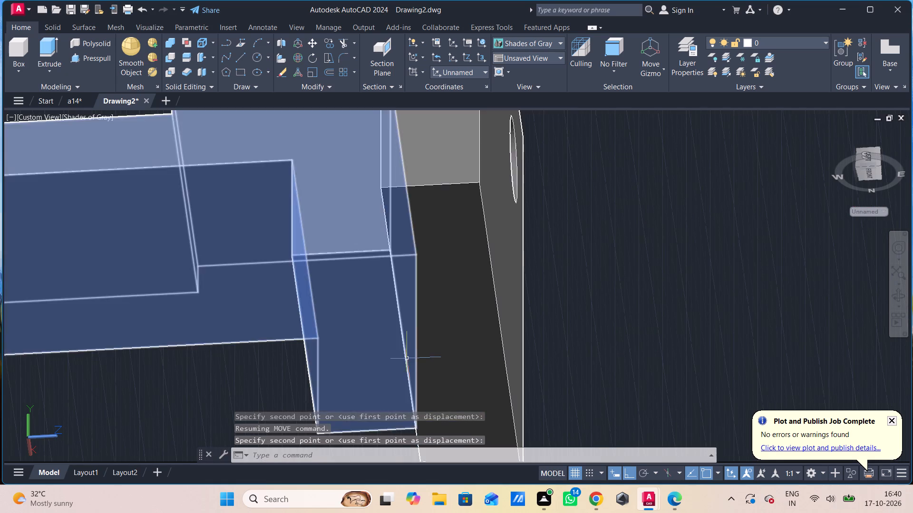
scroll(407, 356, down, 1)
shift+middle_drag(406, 359, 479, 464)
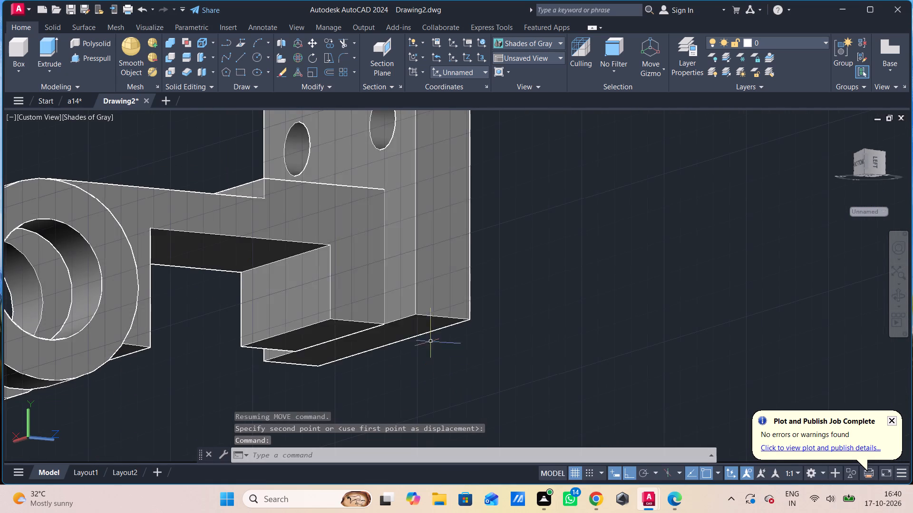
shift+scroll(409, 319, down, 1)
shift+middle_drag(408, 319, 407, 342)
shift+middle_drag(408, 342, 556, 360)
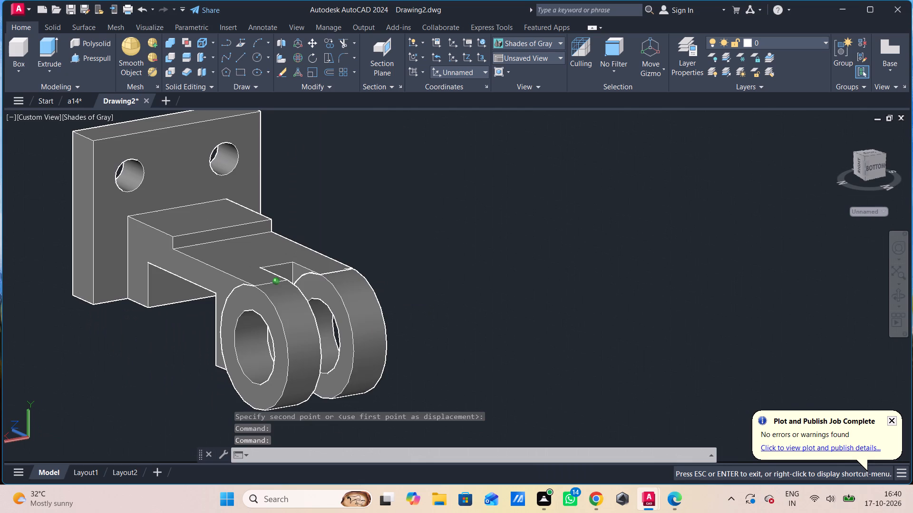
shift+middle_drag(556, 360, 478, 361)
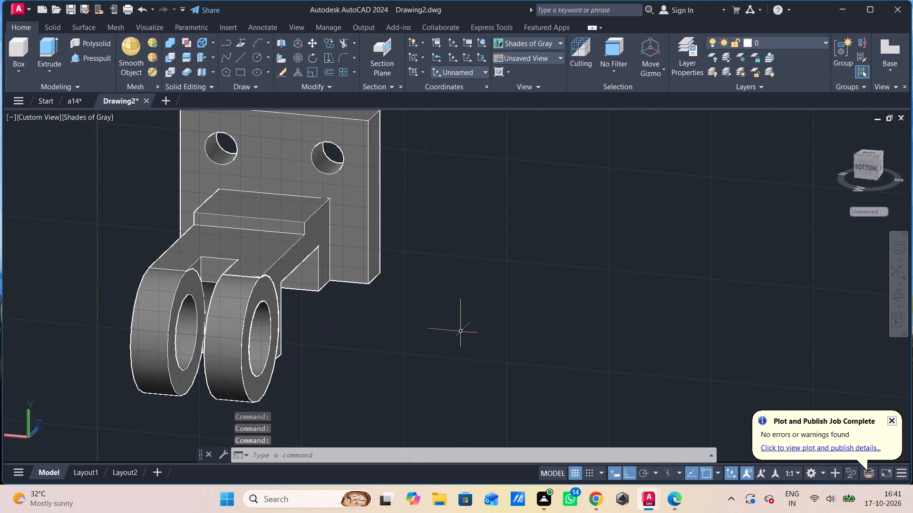
scroll(461, 332, down, 1)
shift+middle_drag(461, 326, 438, 338)
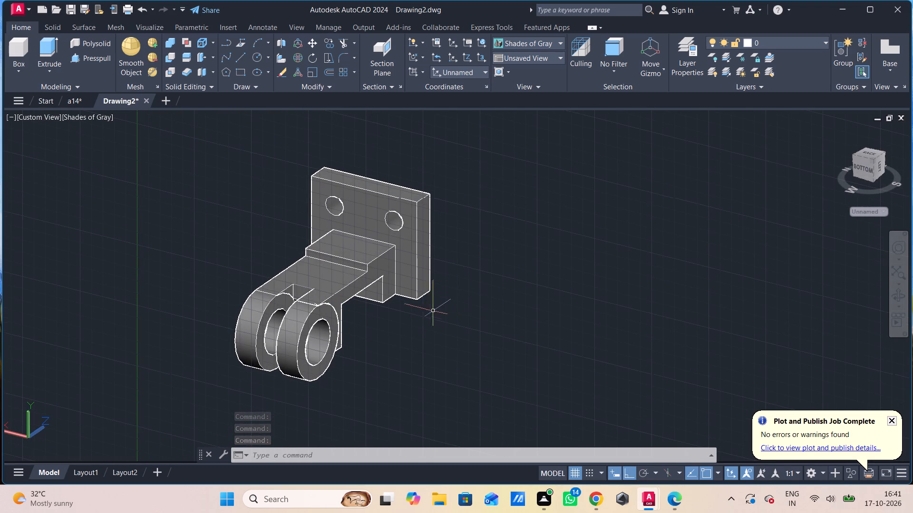
shift+middle_drag(546, 288, 495, 261)
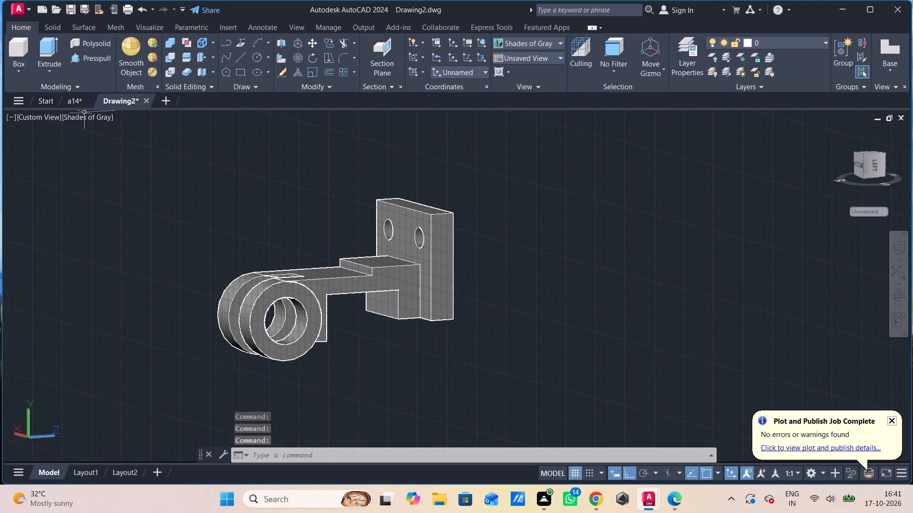
click(42, 114)
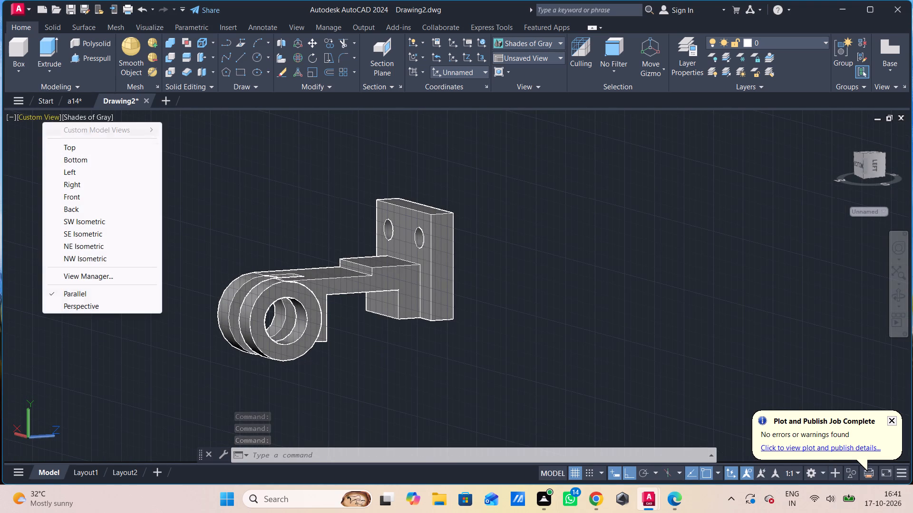
click(72, 192)
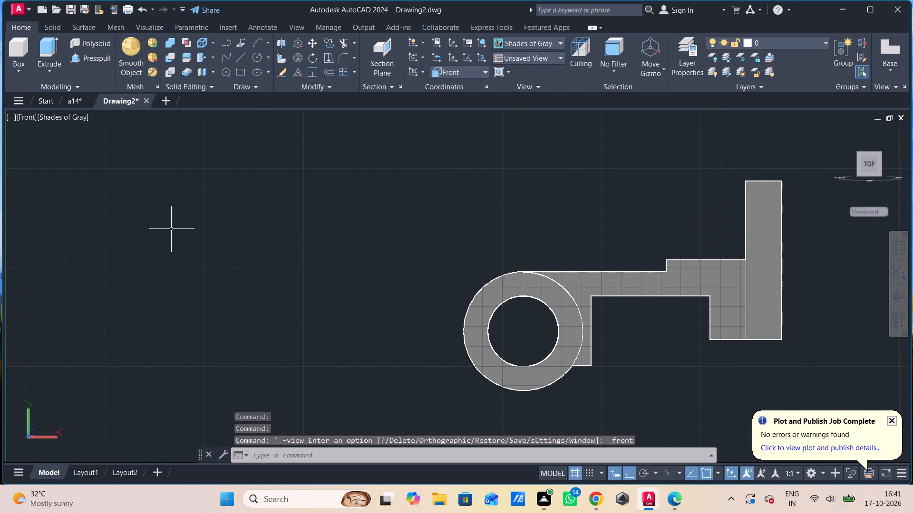
shift+middle_drag(273, 245, 277, 265)
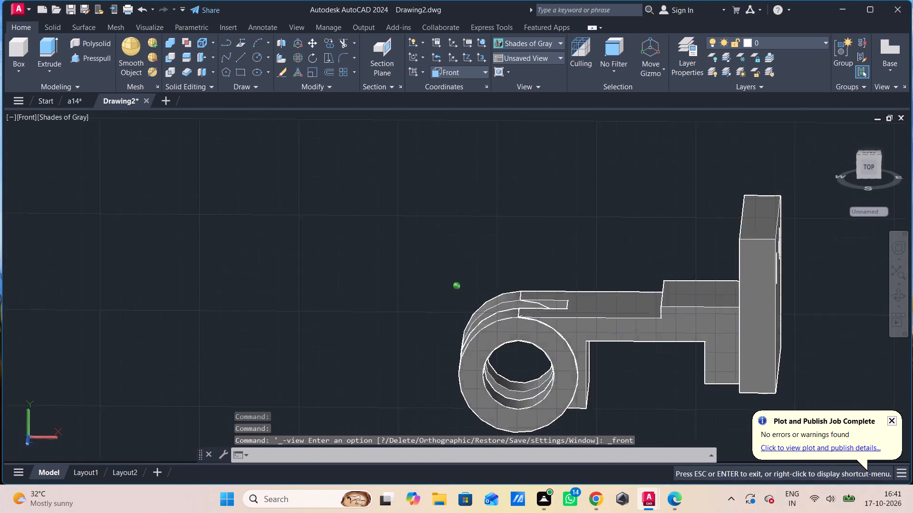
shift+middle_drag(277, 265, 306, 262)
middle_drag(342, 257, 0, 259)
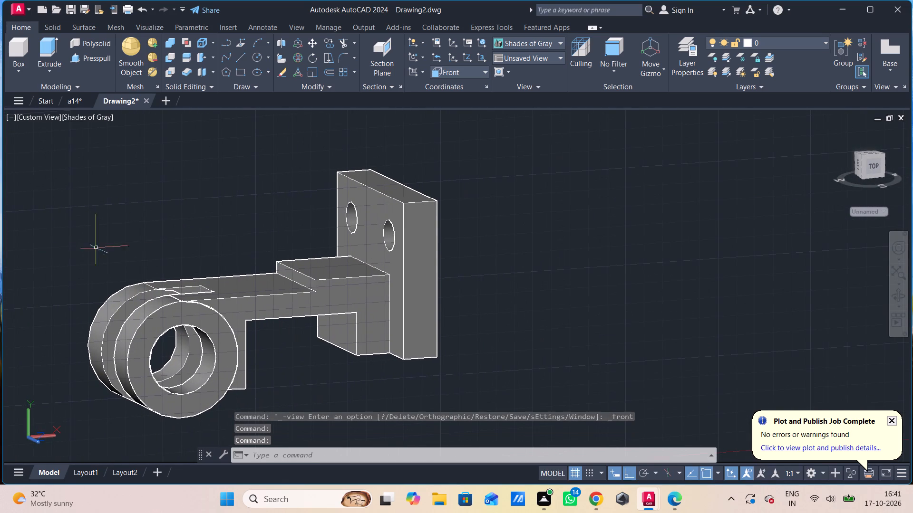
Draw connected lines from the plate's top arm-side edge midpoint down to the raised block, and 40 units along its top to the step edge.
key(l)
key(Return)
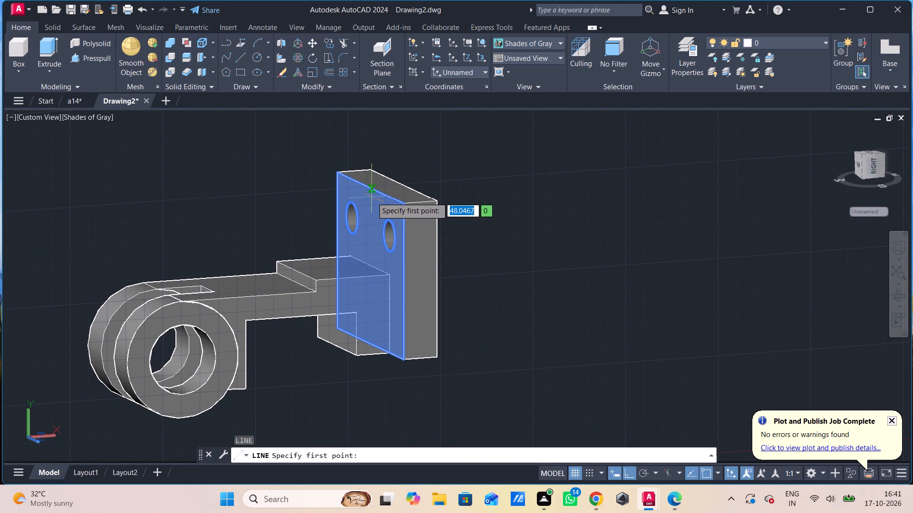
click(370, 188)
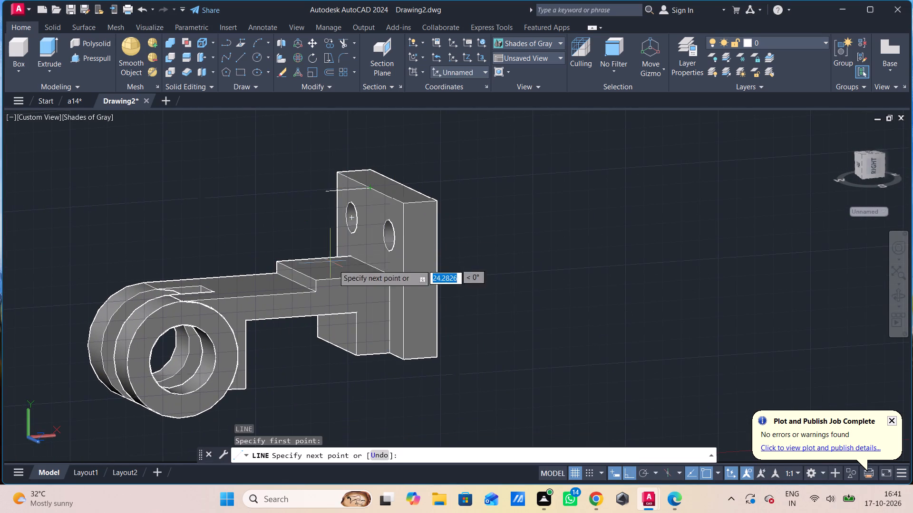
click(372, 268)
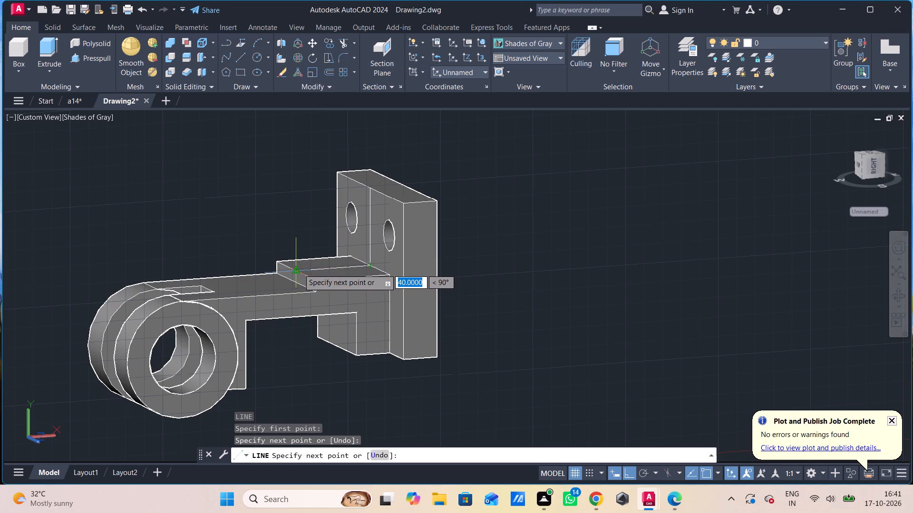
click(299, 269)
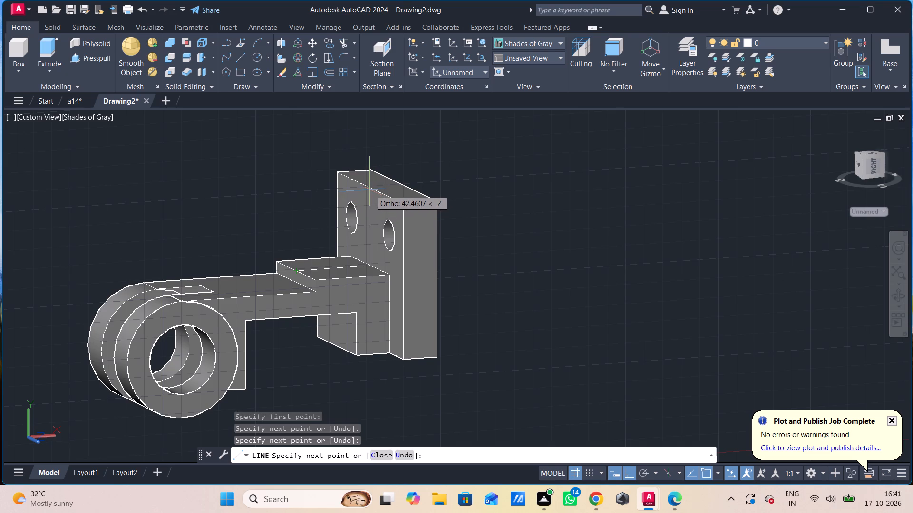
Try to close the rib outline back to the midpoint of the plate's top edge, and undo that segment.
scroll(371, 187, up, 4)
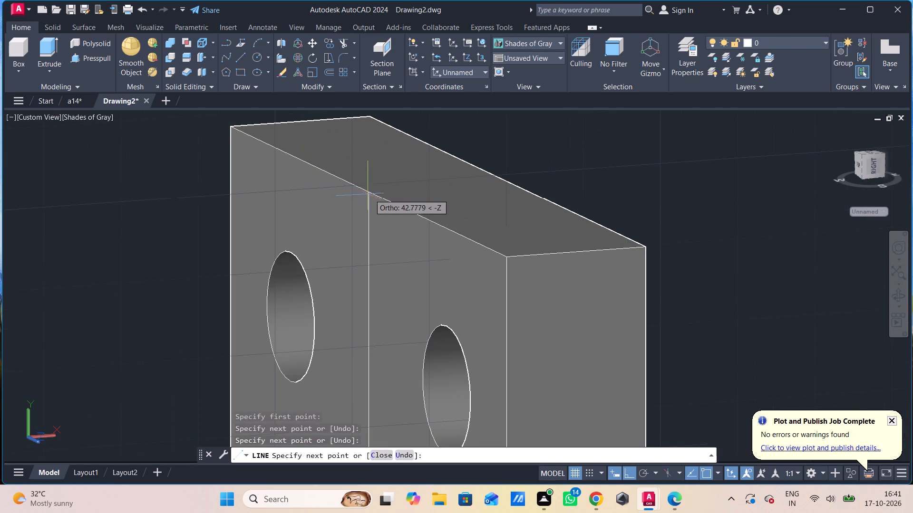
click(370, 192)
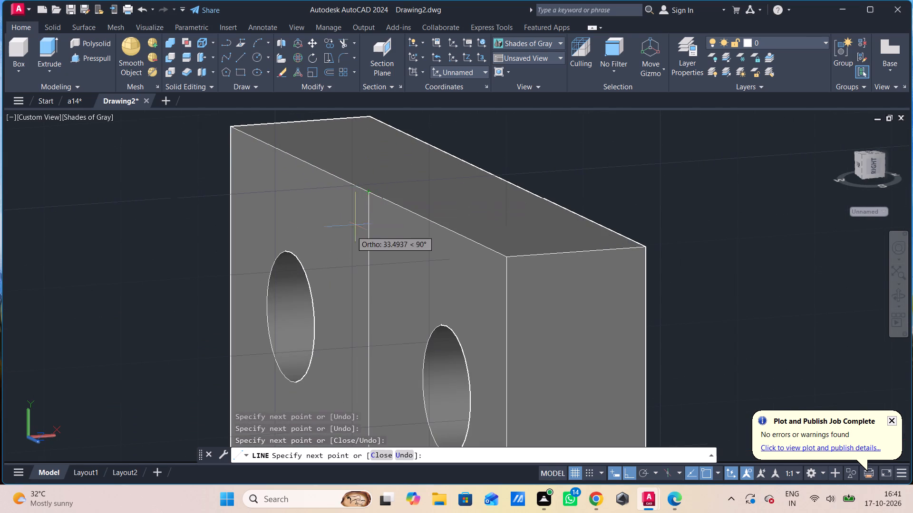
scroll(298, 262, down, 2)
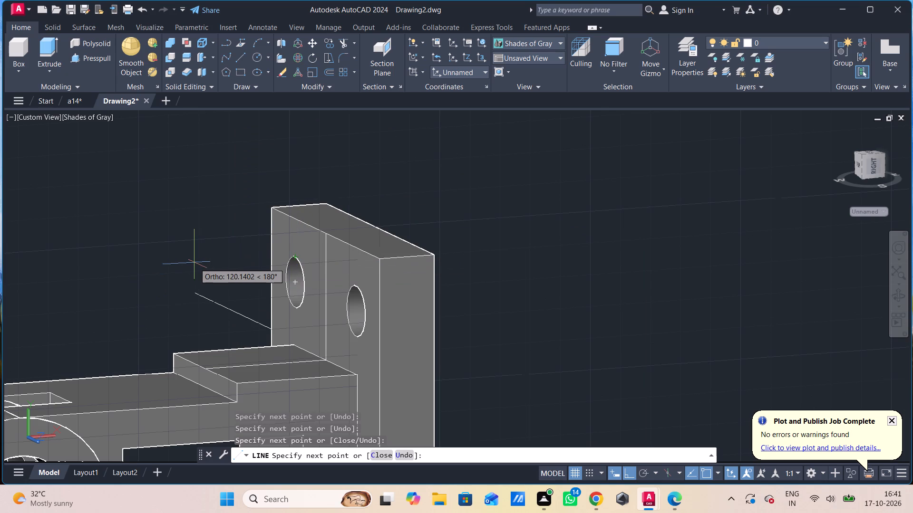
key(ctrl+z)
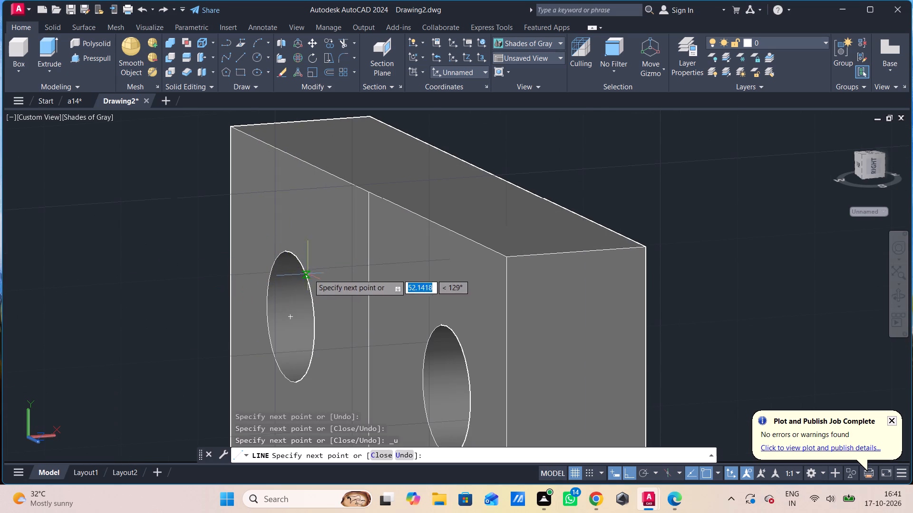
Close the triangular rib outline with a line from the step edge back to the midpoint of the plate's top arm-side edge.
shift+middle_drag(313, 267, 465, 299)
middle_drag(507, 289, 575, 147)
shift+middle_drag(509, 217, 537, 215)
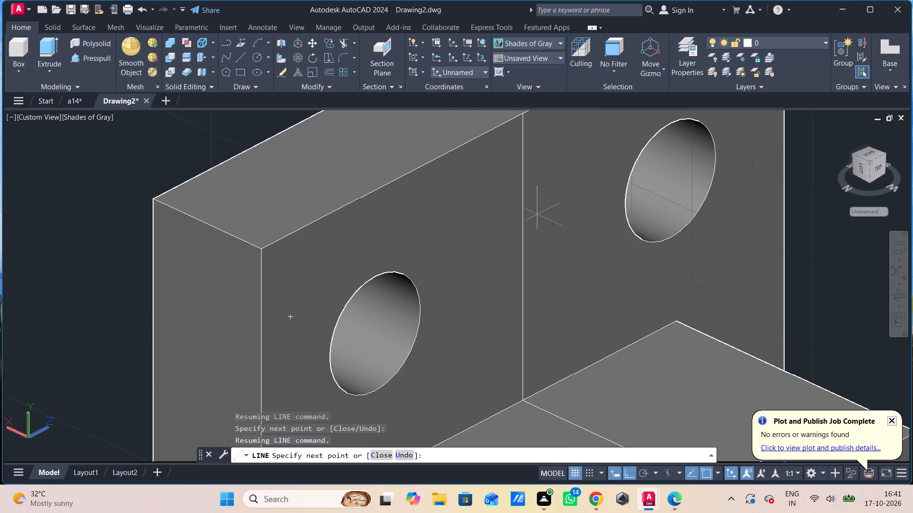
scroll(537, 215, down, 2)
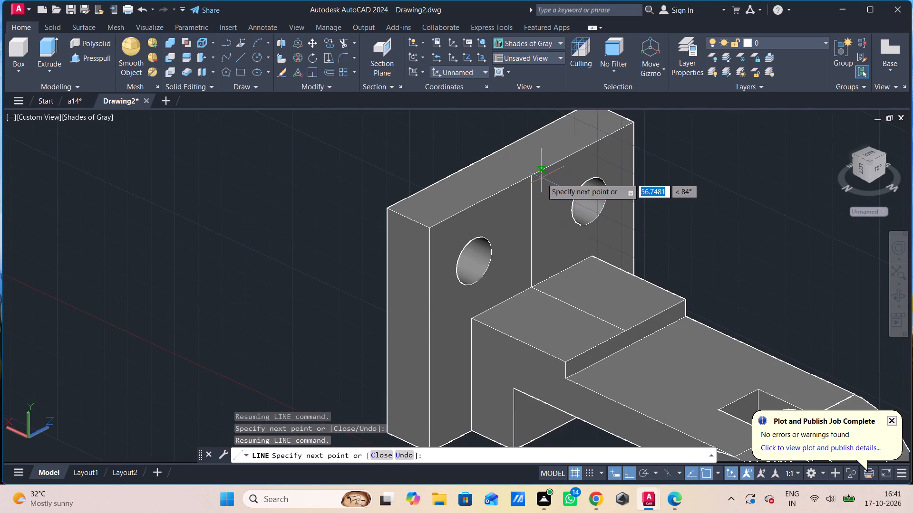
click(536, 178)
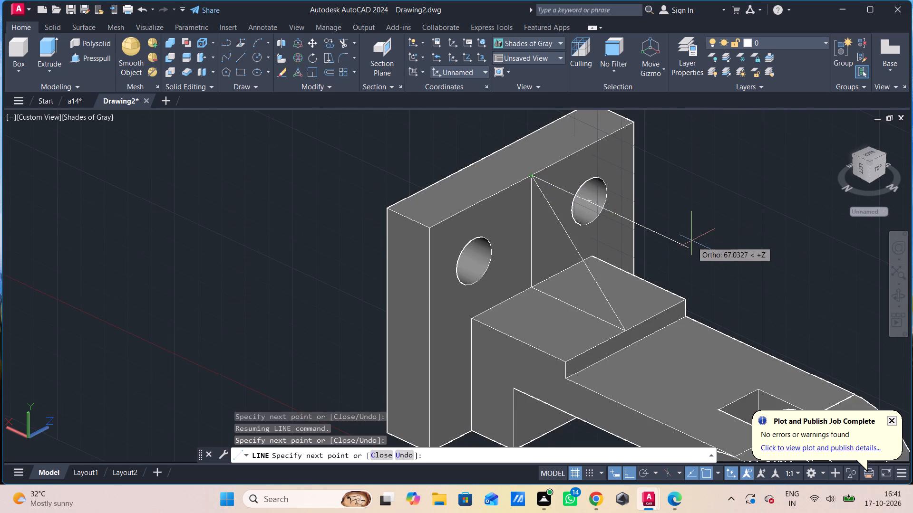
key(Escape)
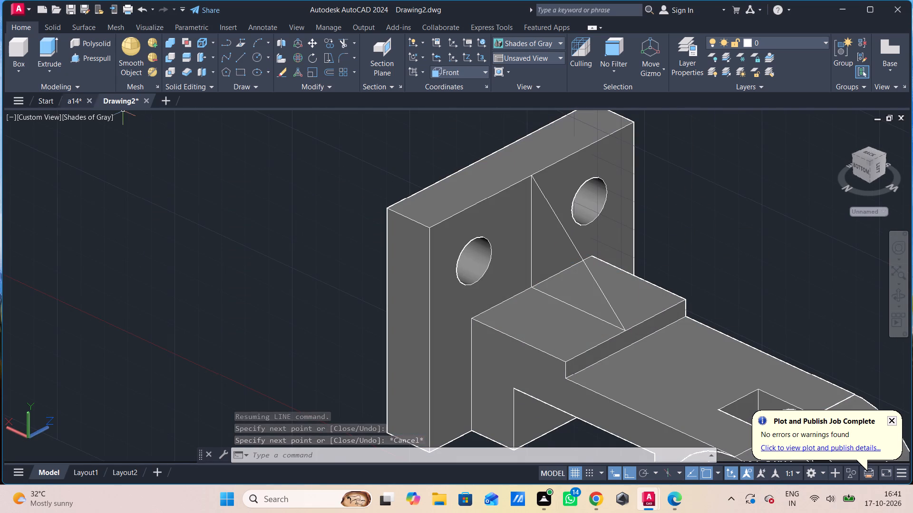
Join the three rib outline lines into one polyline in the 2D Wireframe style, and restore the Shades of Gray style.
click(79, 114)
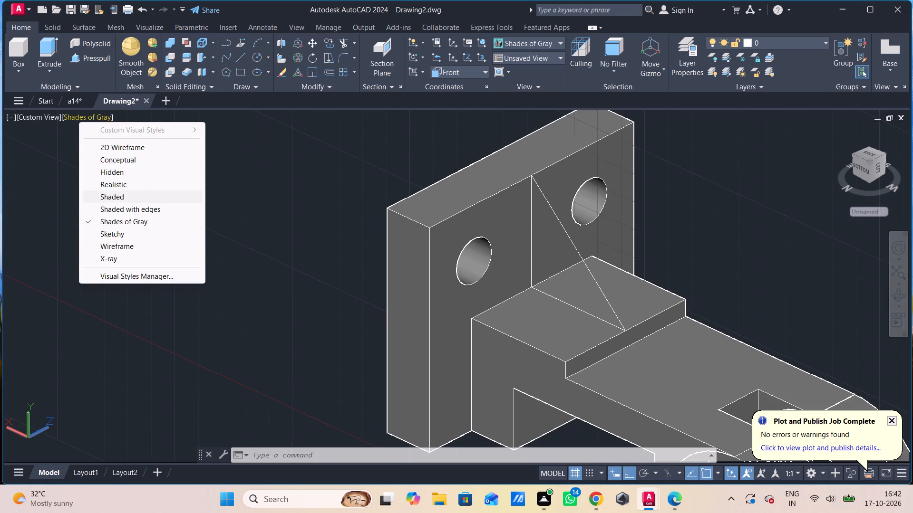
key(Escape)
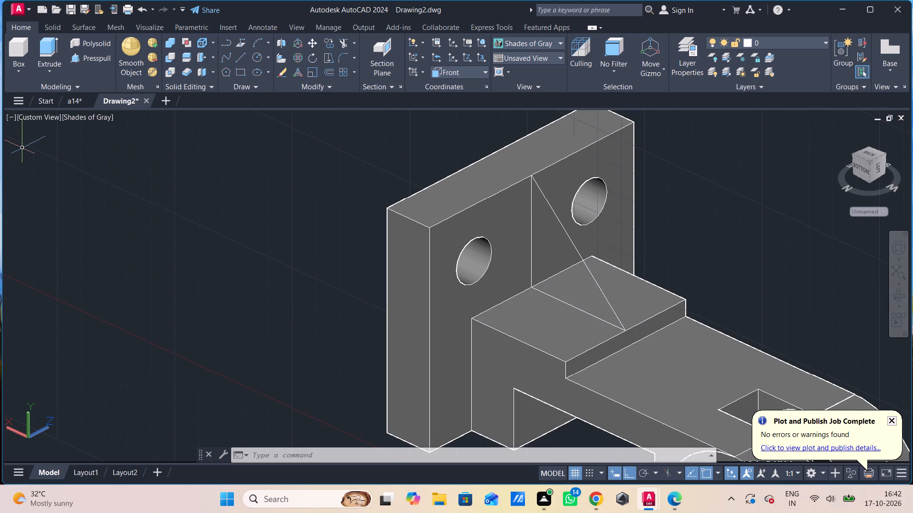
click(64, 111)
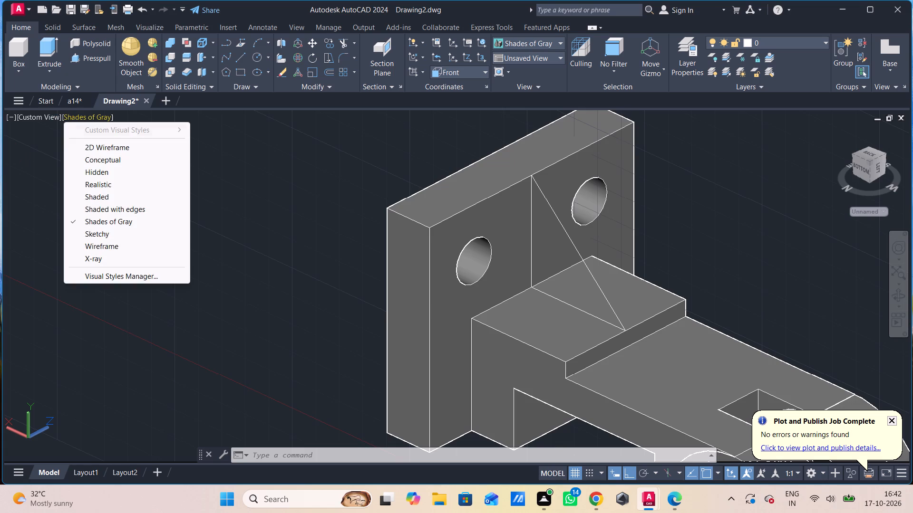
click(97, 144)
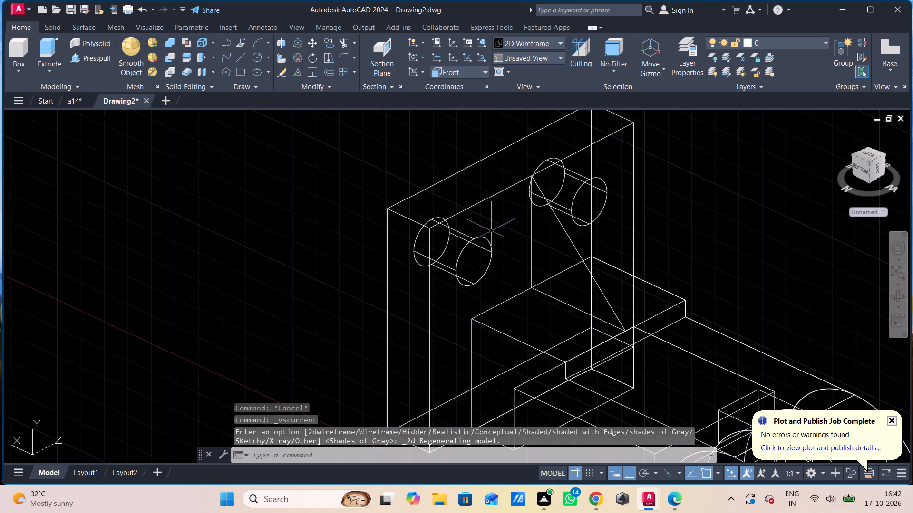
click(531, 227)
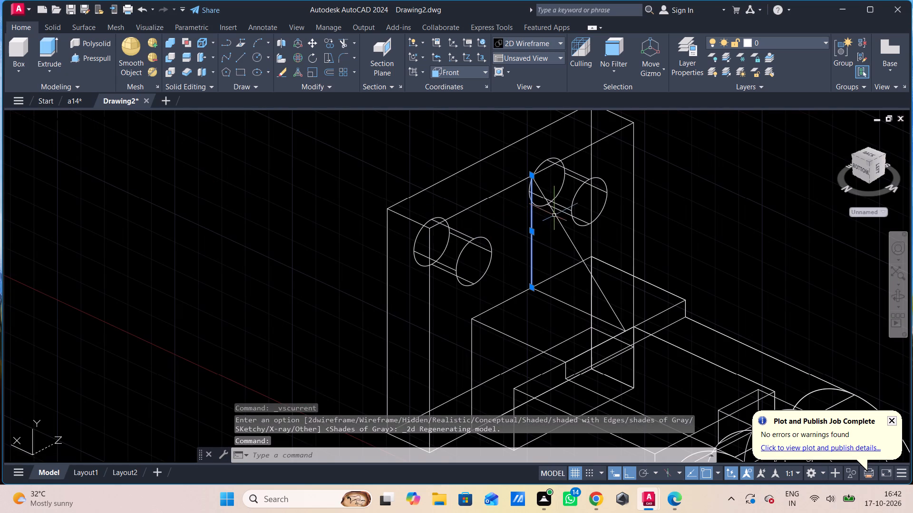
click(554, 214)
click(554, 297)
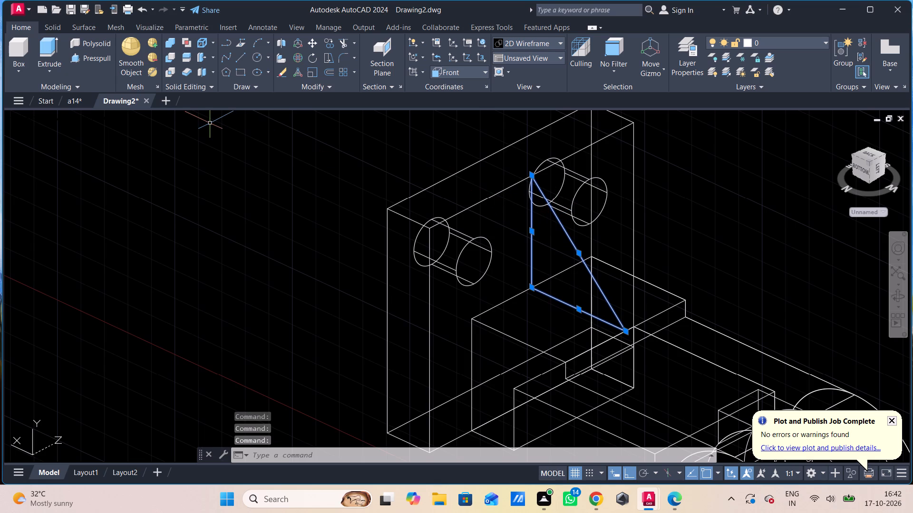
text(j)
key(space)
click(73, 114)
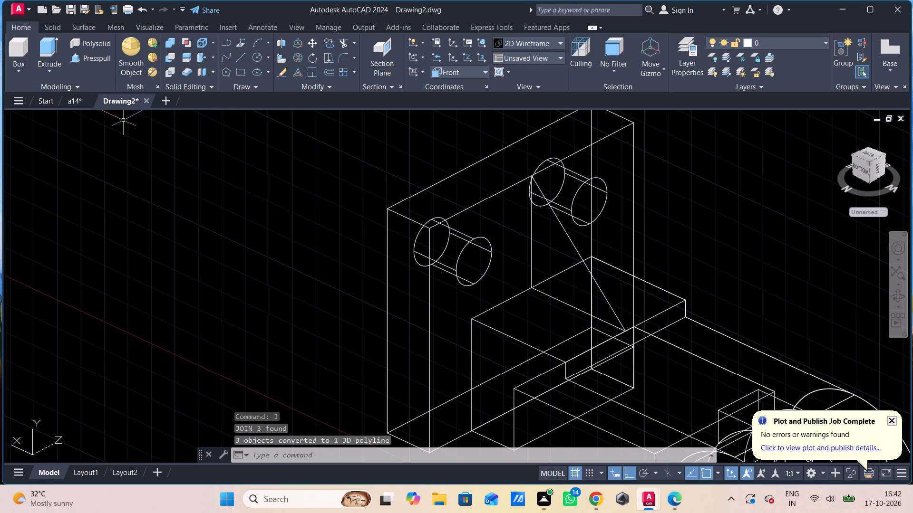
click(118, 217)
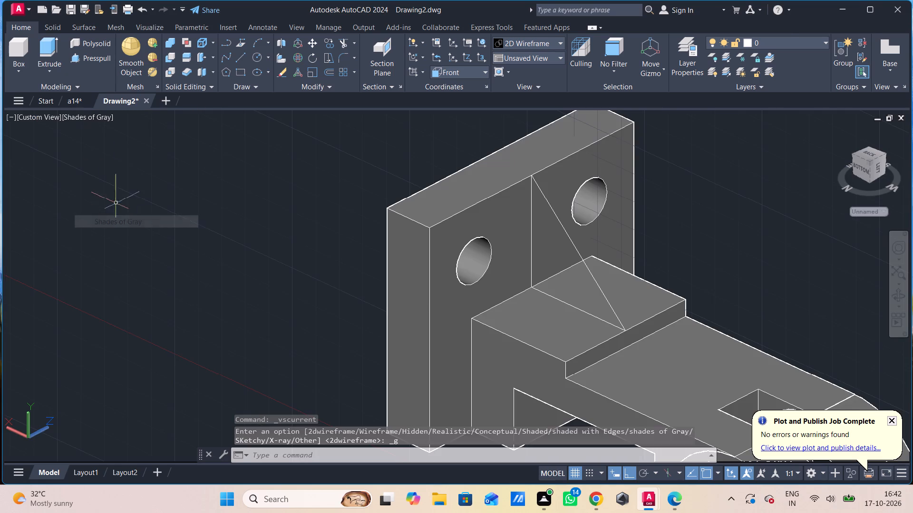
Presspull the triangular rib outline 6 units to one side and the rib's opposite face 6 units to the other side.
click(107, 59)
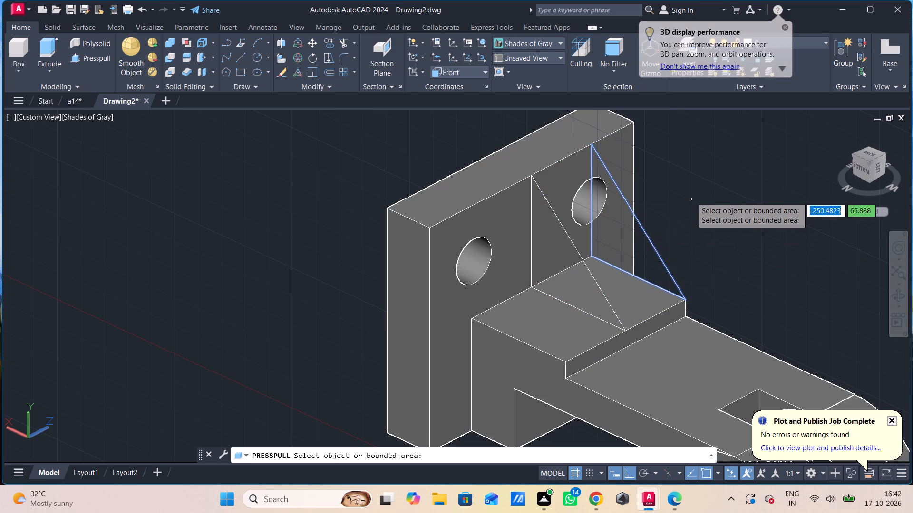
click(563, 226)
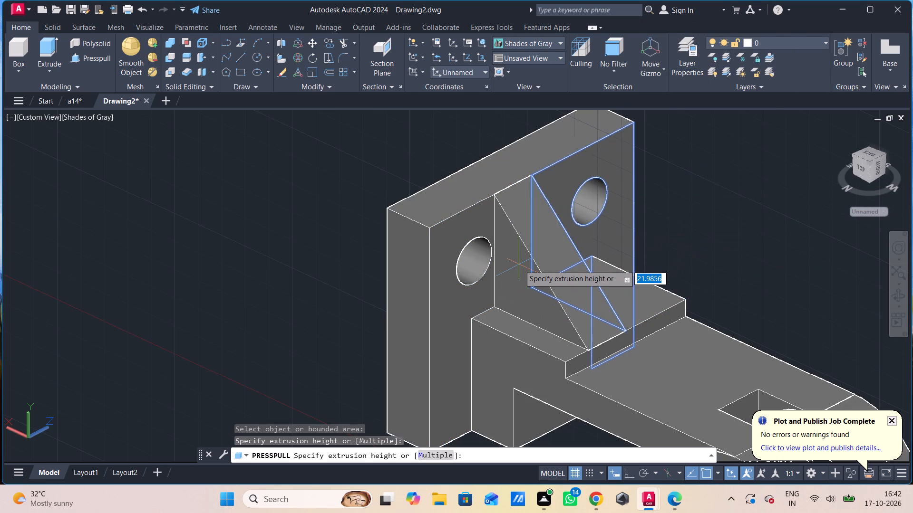
key(6)
key(Return)
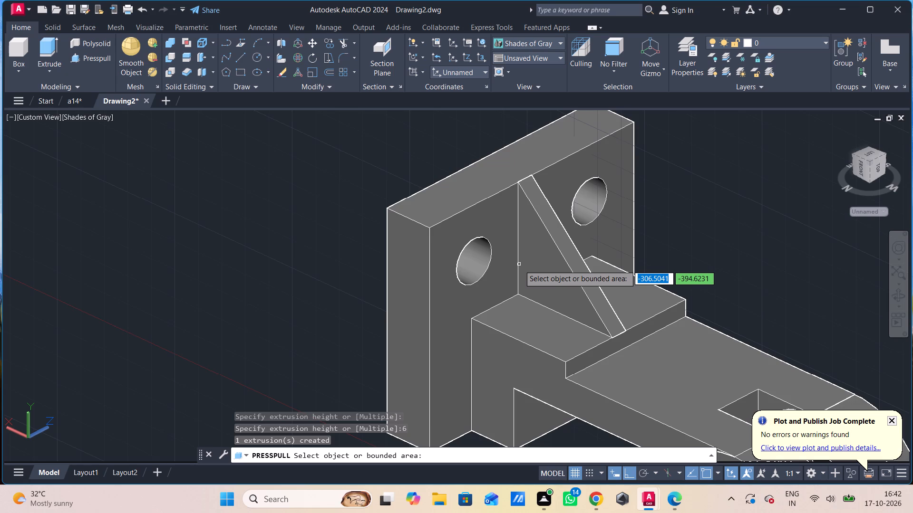
shift+middle_drag(705, 278, 583, 253)
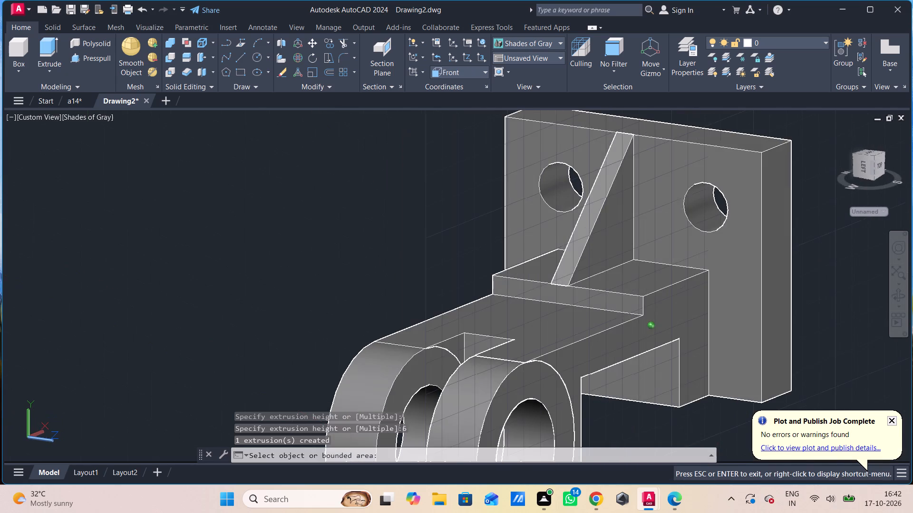
shift+middle_drag(583, 253, 583, 251)
click(605, 230)
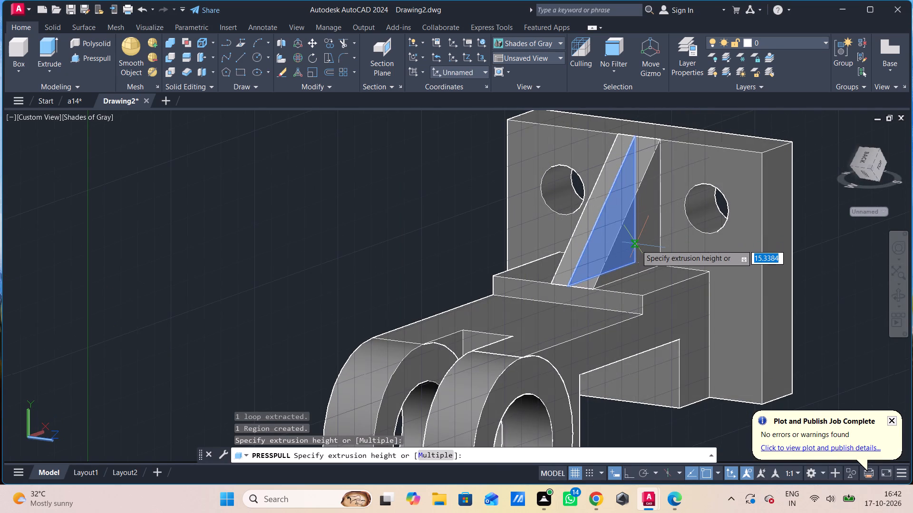
key(6)
key(Return)
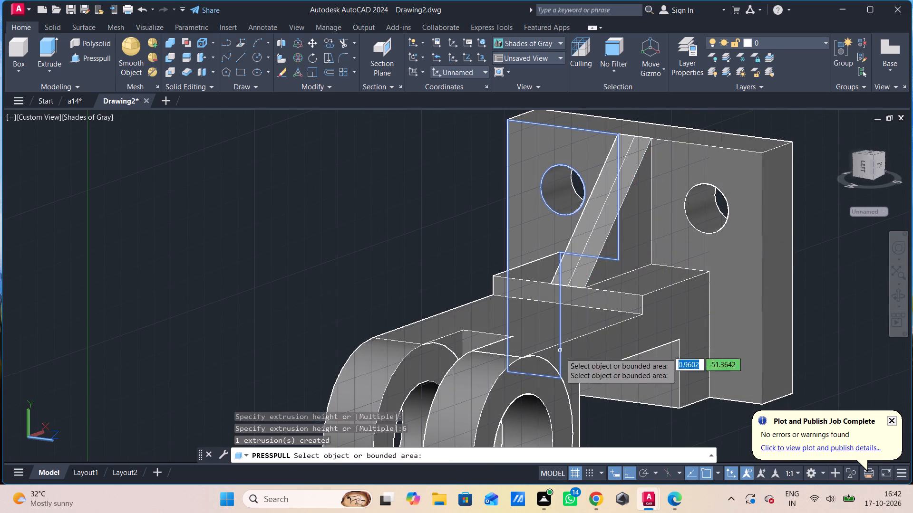
key(Escape)
Draw a line 18 units along the end block's bottom edge from its lower inner corner, plus a segment about 8 units long towards the rings.
scroll(598, 363, down, 1)
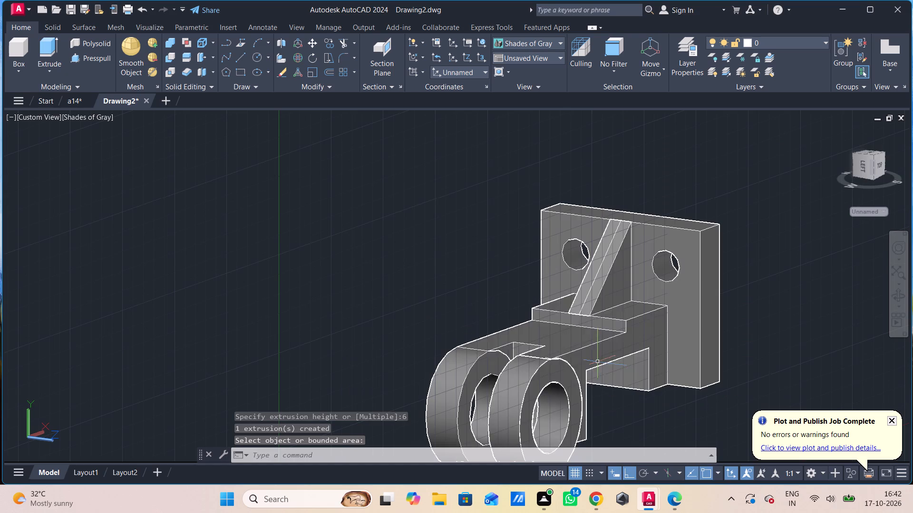
shift+middle_drag(600, 355, 565, 375)
scroll(570, 365, down, 1)
middle_drag(570, 365, 473, 321)
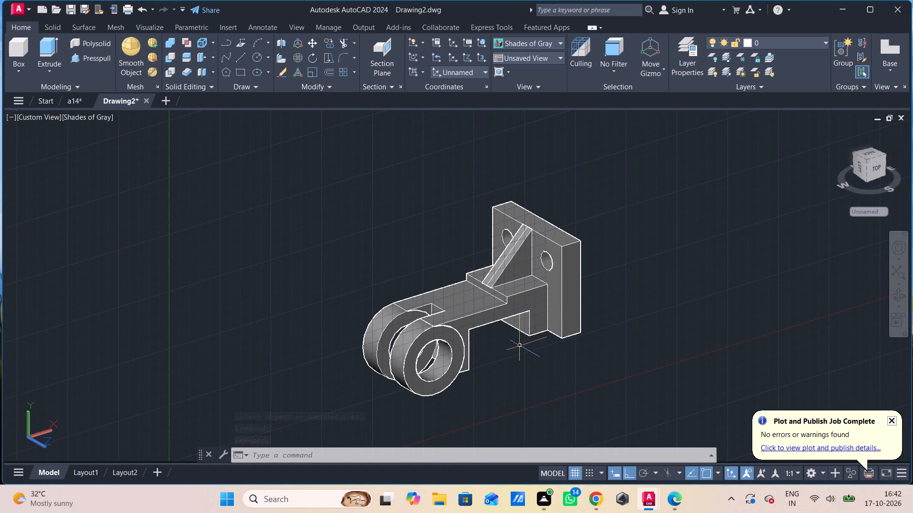
scroll(522, 333, up, 3)
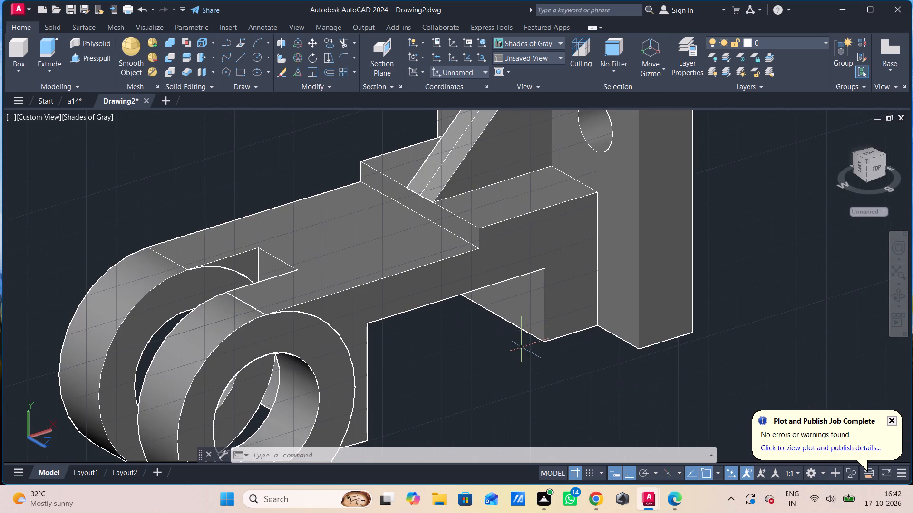
key(l)
key(Return)
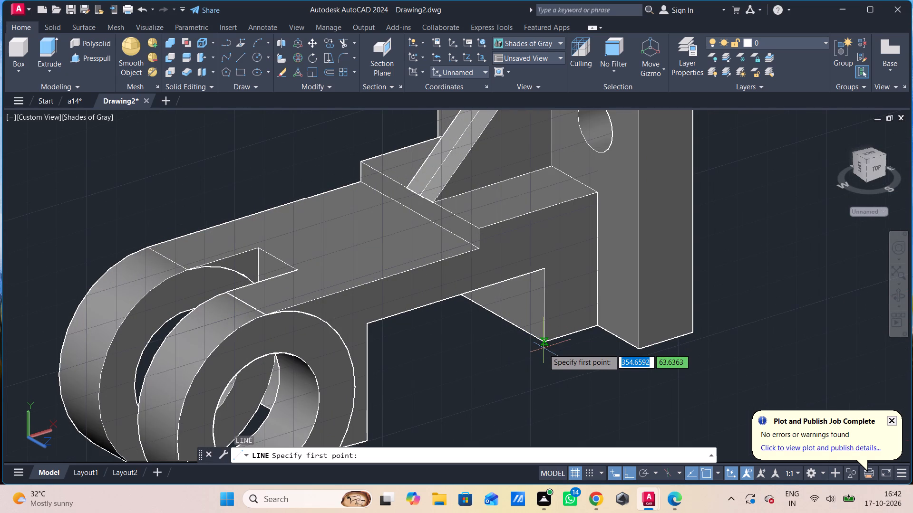
click(544, 347)
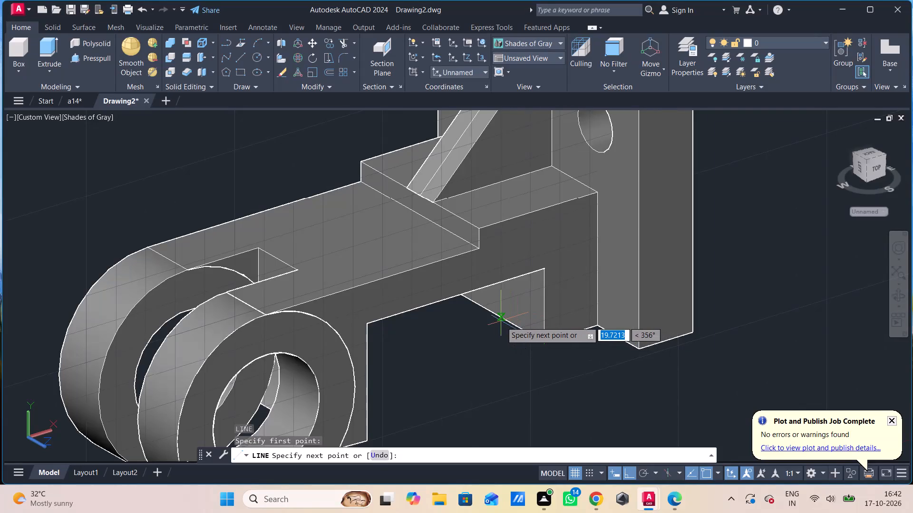
text(18)
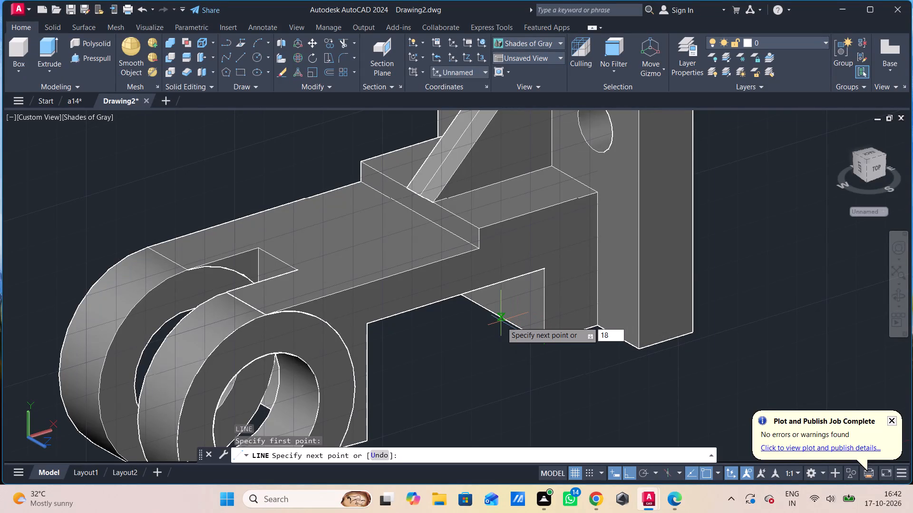
key(Return)
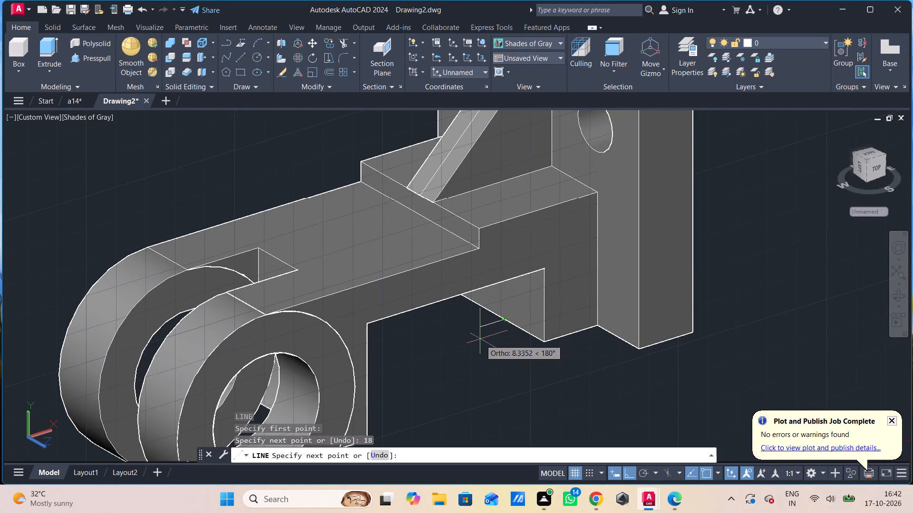
click(480, 340)
key(Escape)
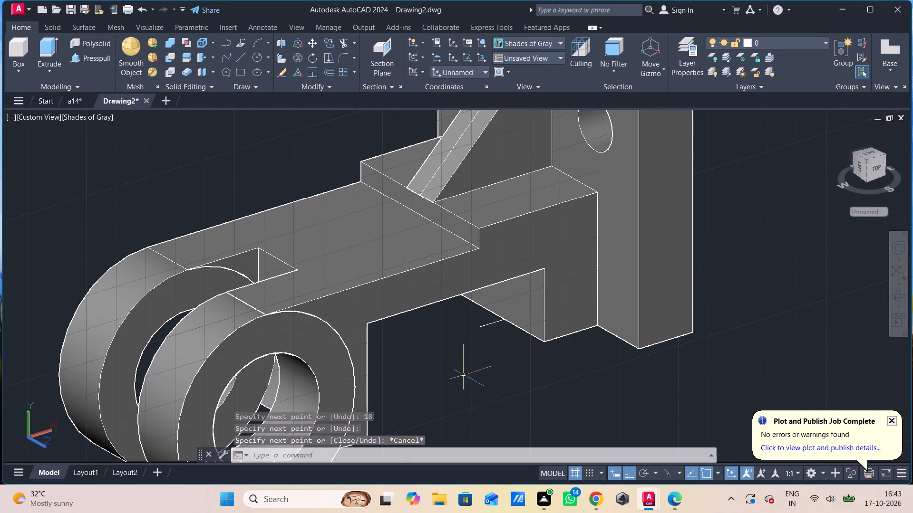
Draw connected lines from the end block's lower inner corner 22 units up to the arm's underside, and along it to the ring-end block.
shift+middle_drag(418, 278, 588, 239)
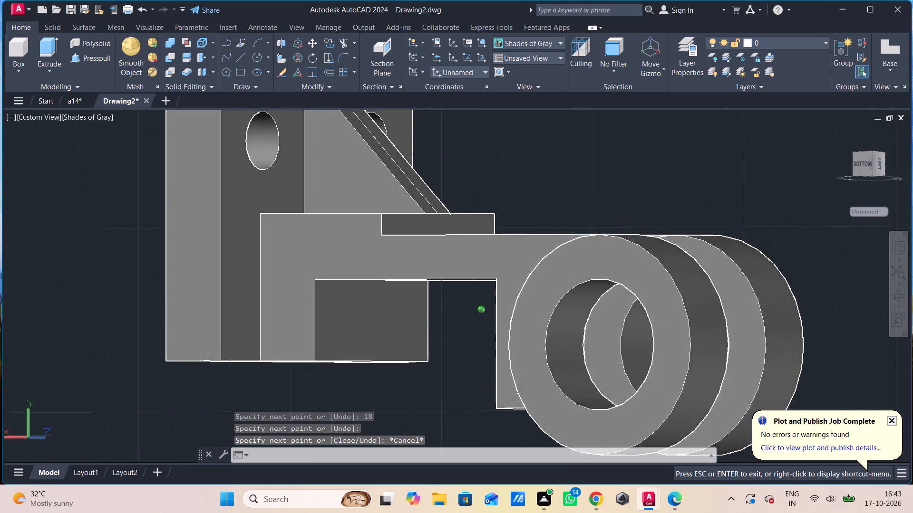
shift+middle_drag(588, 239, 657, 257)
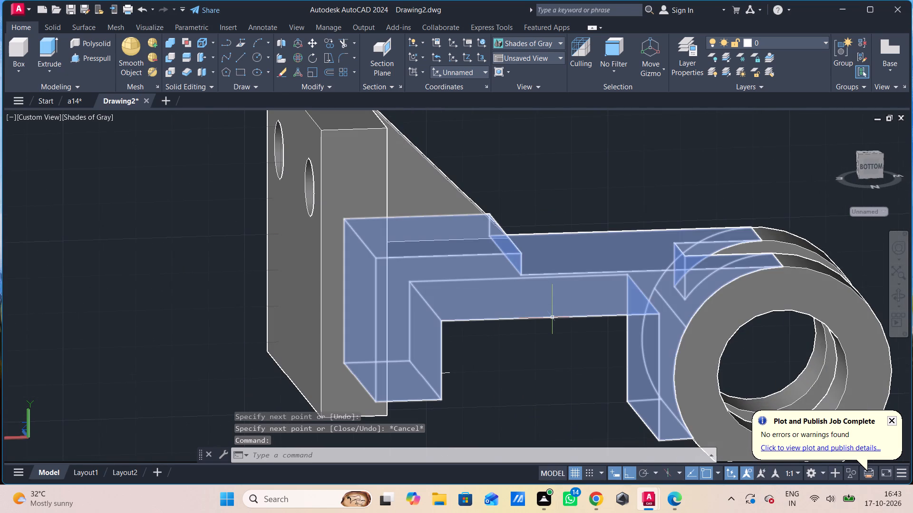
key(l)
key(Return)
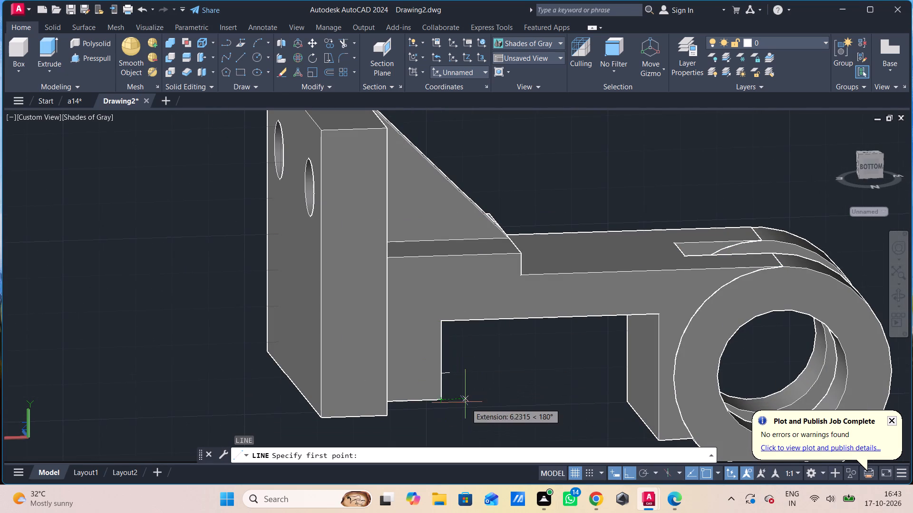
click(441, 403)
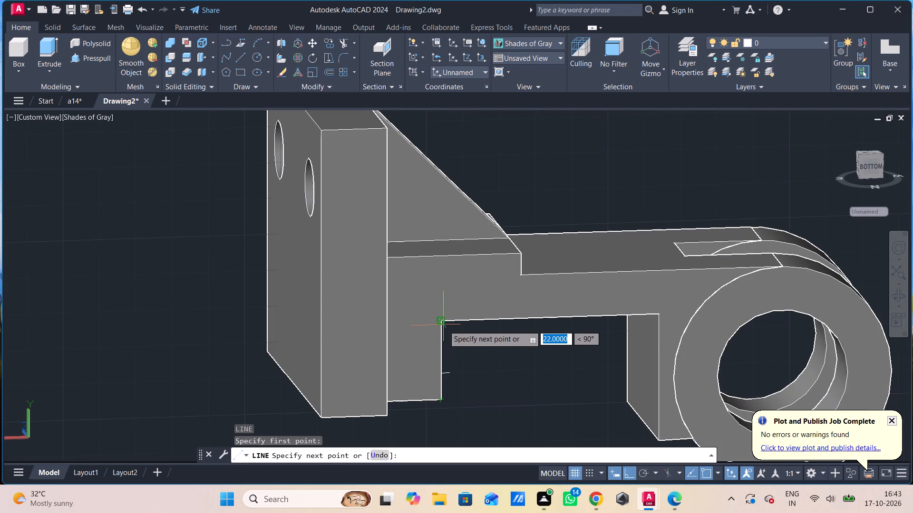
click(444, 325)
click(658, 313)
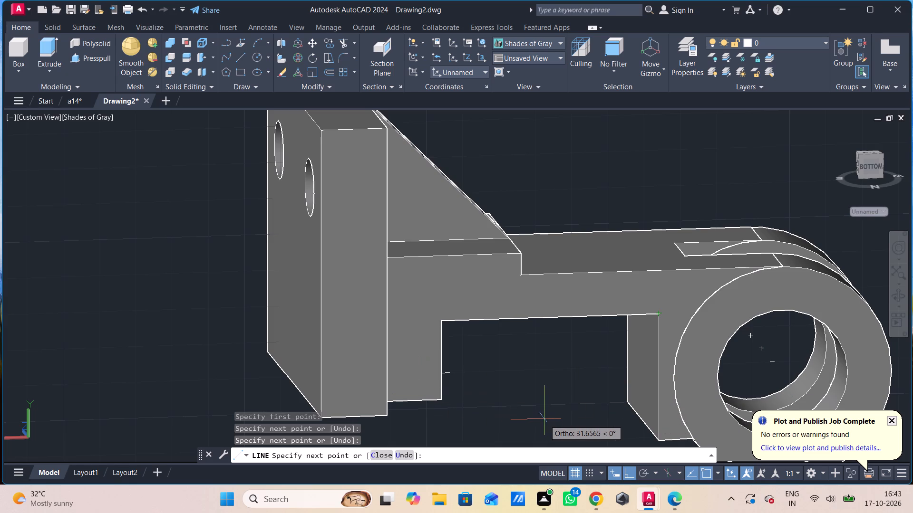
key(Escape)
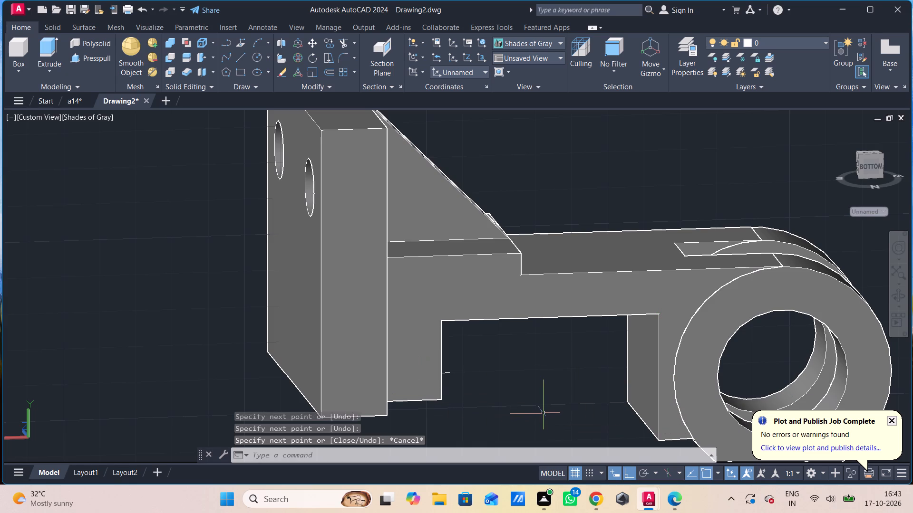
Draw connected lines from the end block's lower corner across to the ring-end block's vertical edge, and up it to the arm's underside.
text(l)
key(space)
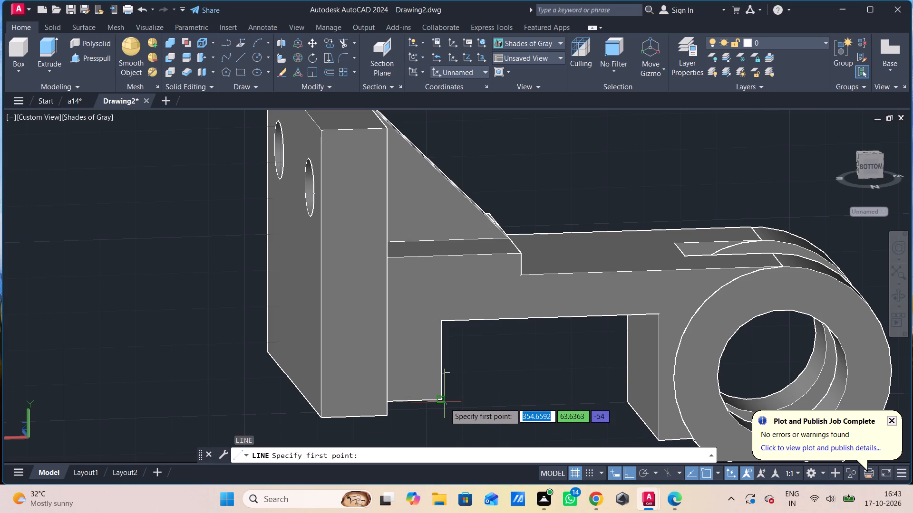
click(445, 403)
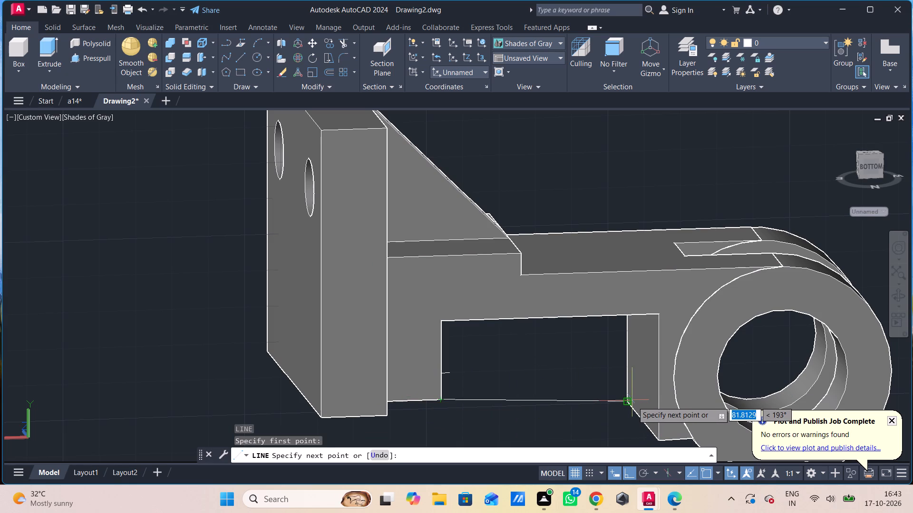
shift+middle_drag(647, 393, 661, 397)
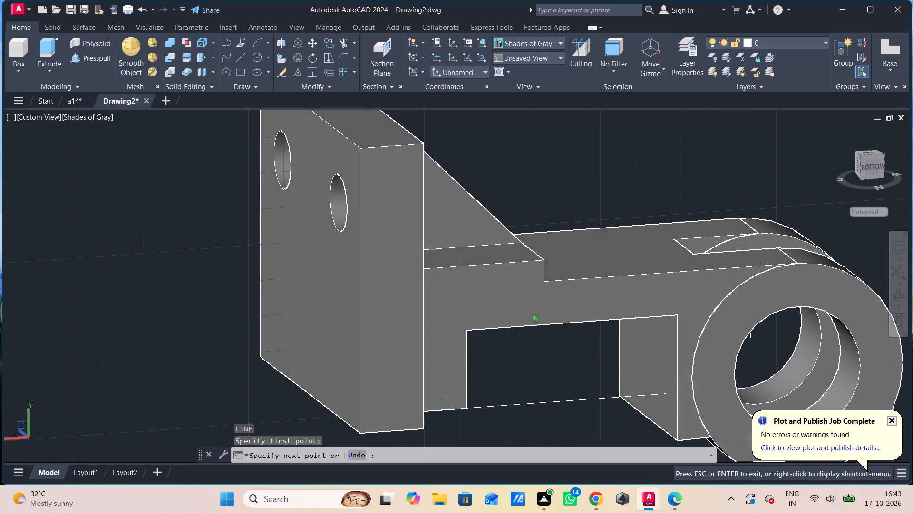
shift+middle_drag(661, 397, 666, 397)
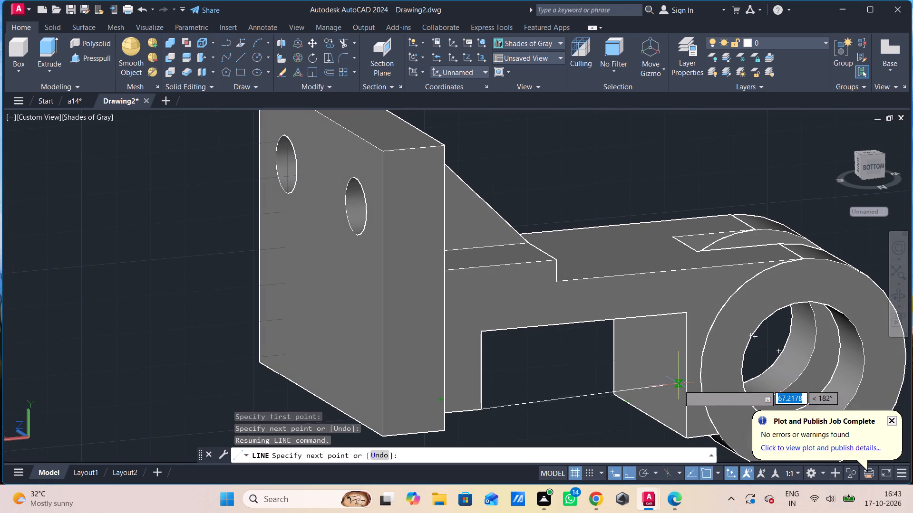
click(688, 389)
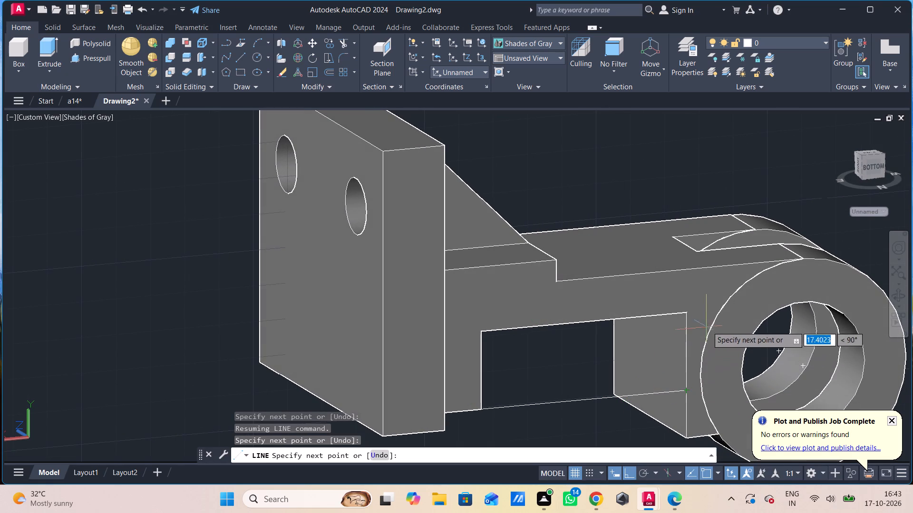
click(682, 314)
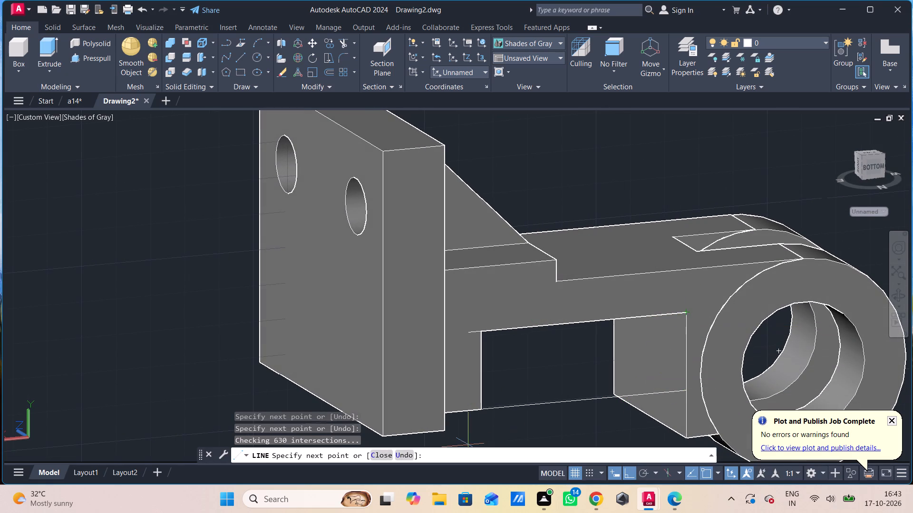
key(Escape)
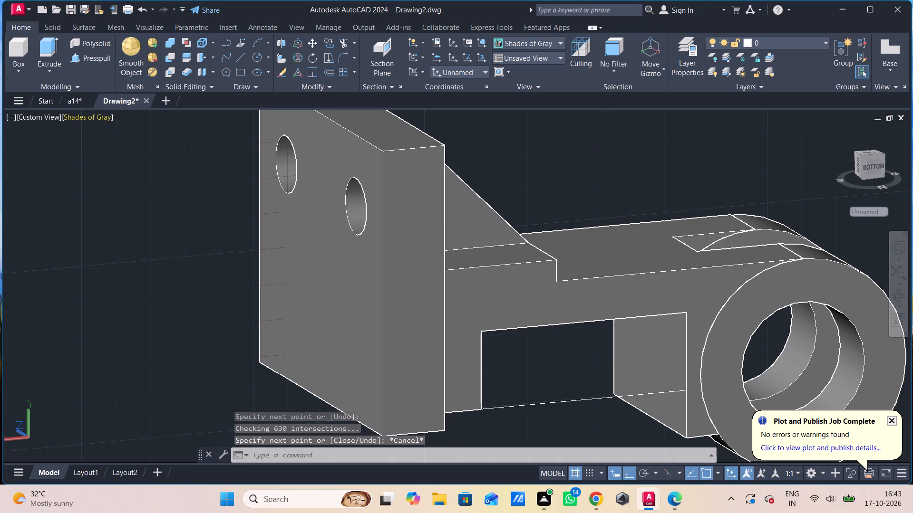
In the 2D Wireframe style, join the four lines of the rectangle beneath the arm into one polyline.
click(79, 116)
click(115, 143)
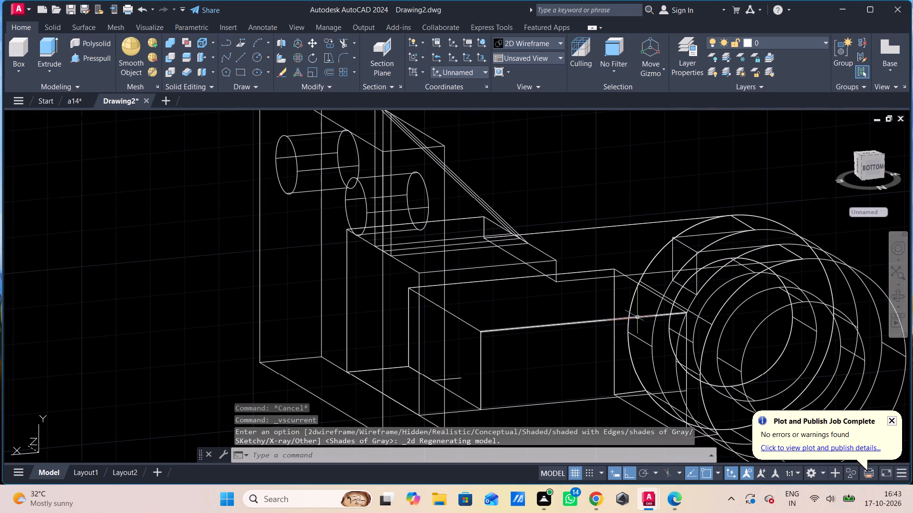
click(637, 317)
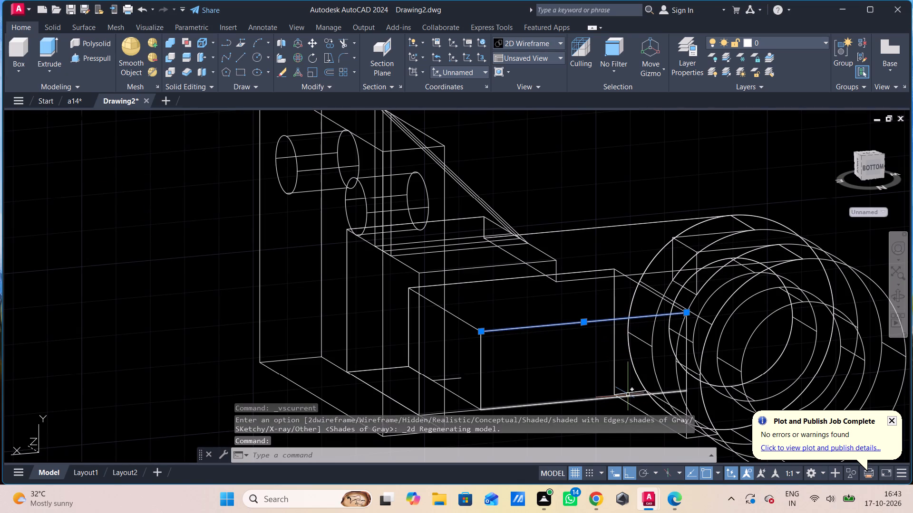
click(628, 395)
key(Escape)
middle_drag(543, 362, 534, 305)
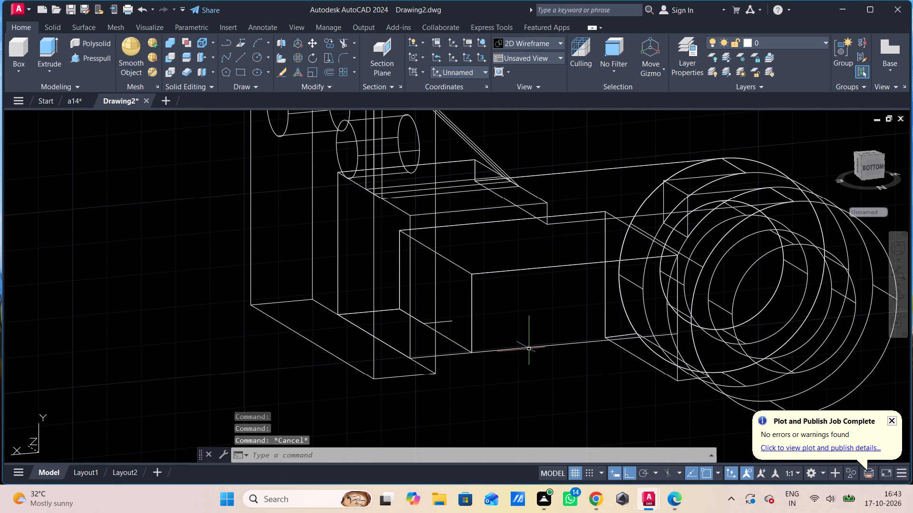
click(529, 350)
click(473, 309)
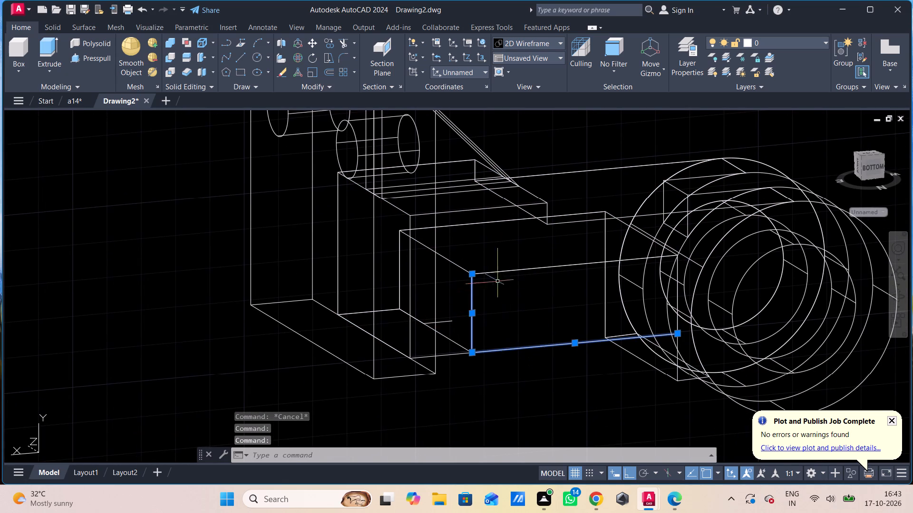
click(504, 271)
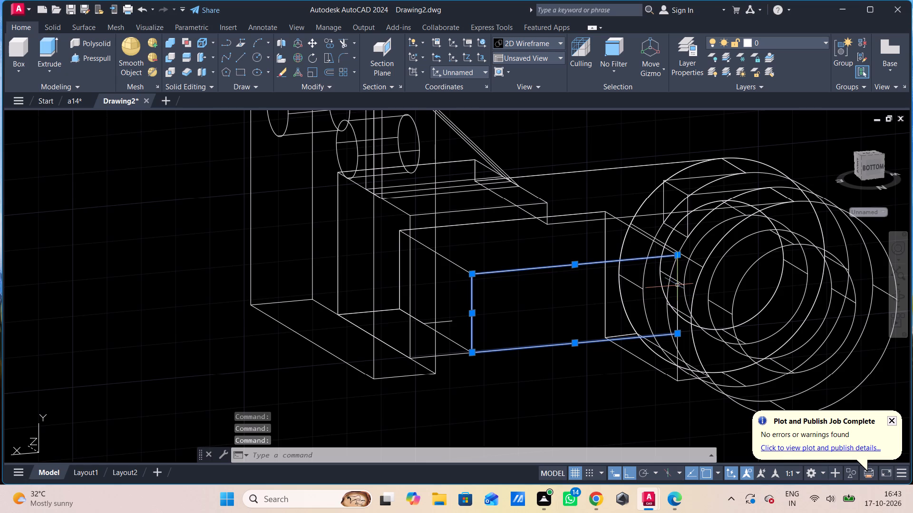
click(678, 285)
key(j)
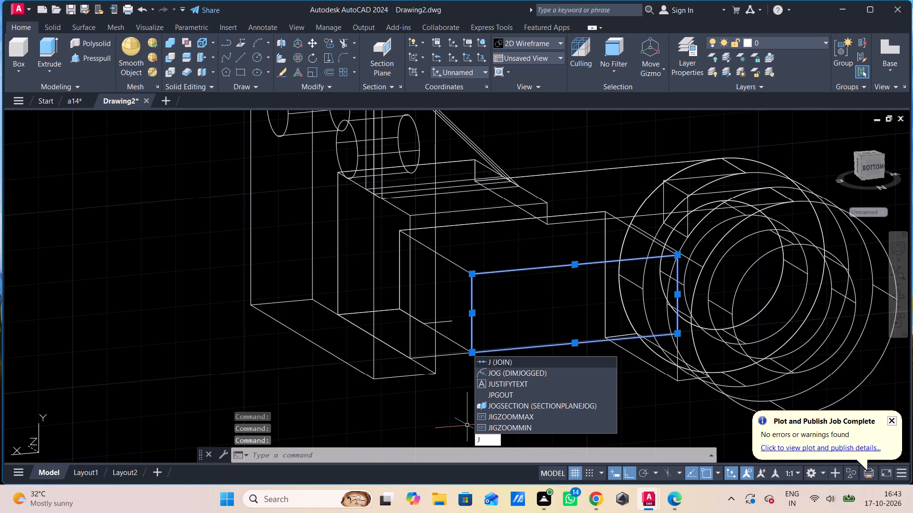
click(500, 364)
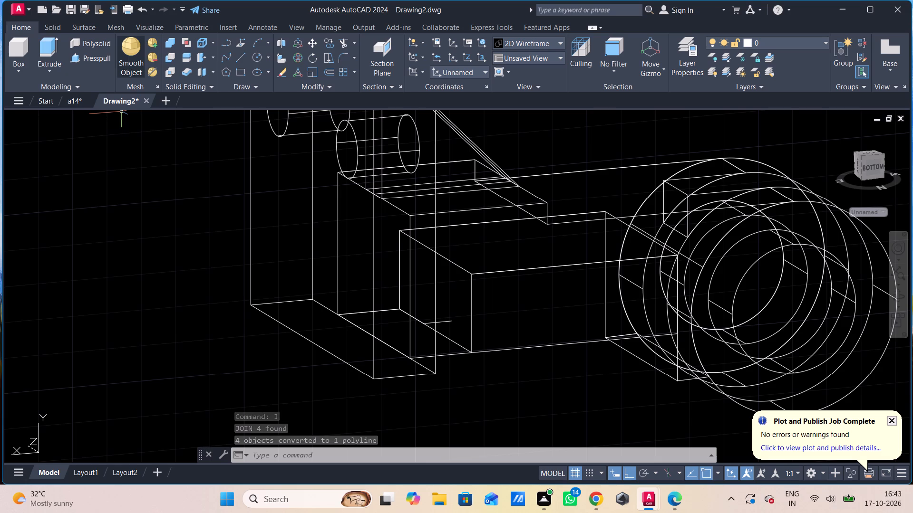
Presspull the joined rectangle beneath the arm inward to the free end of the short guide segment.
click(108, 57)
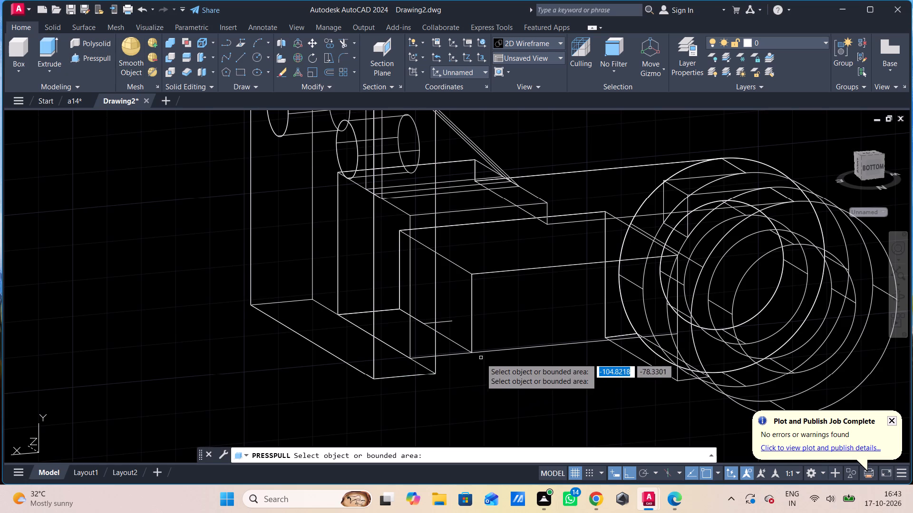
click(486, 352)
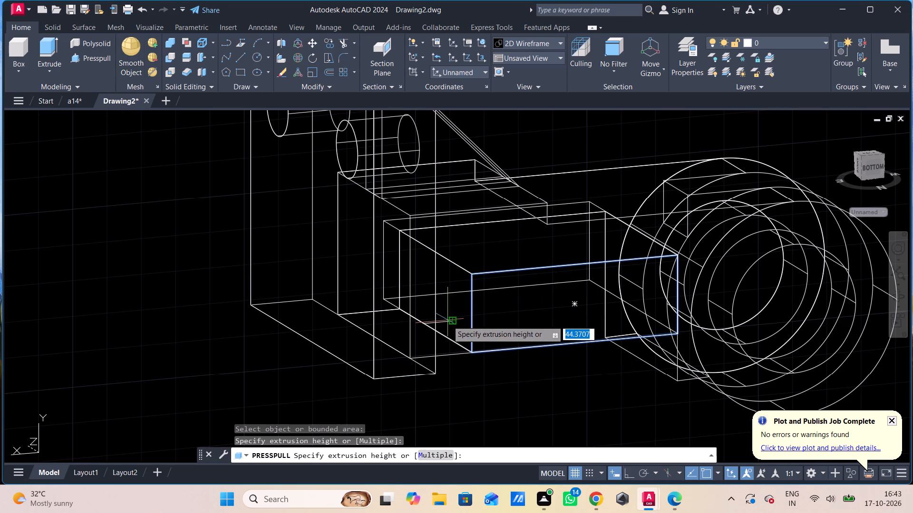
click(447, 321)
key(Escape)
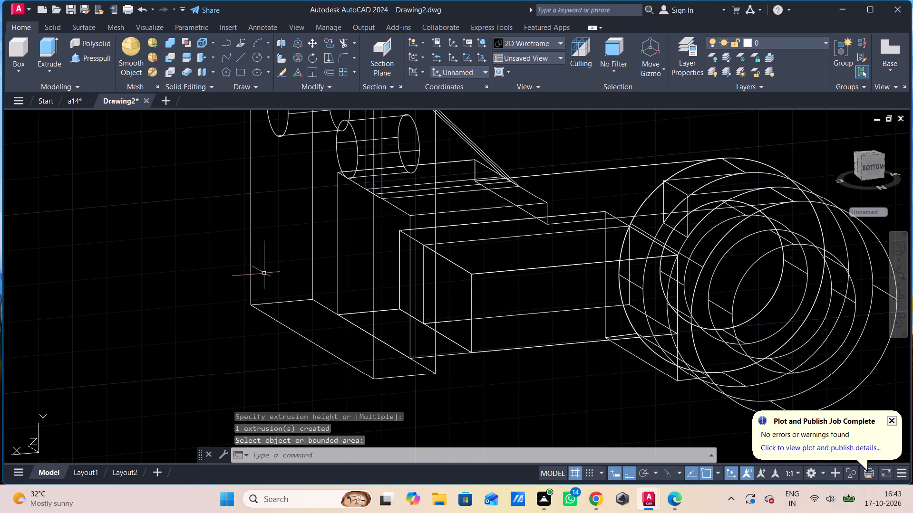
Show the model in the Shades of Gray style and examine the web beneath the arm from several sides.
click(104, 120)
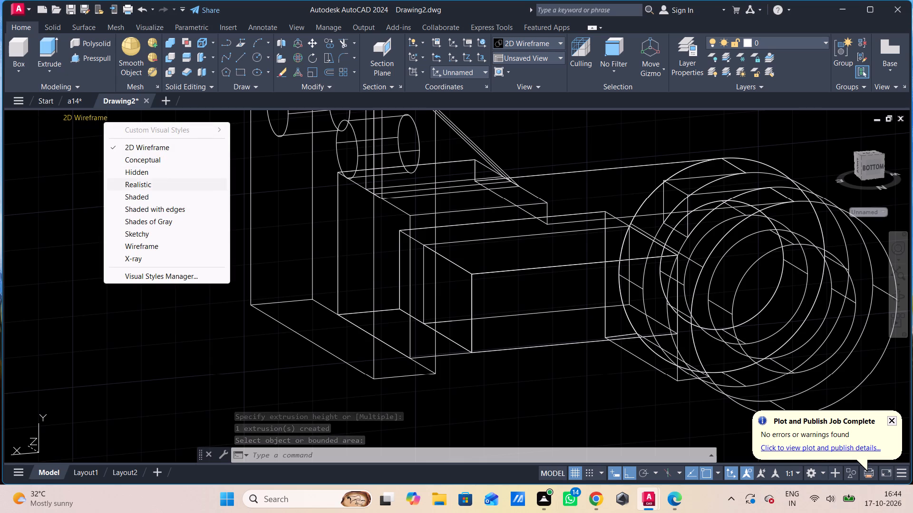
click(149, 221)
shift+middle_drag(169, 263, 359, 308)
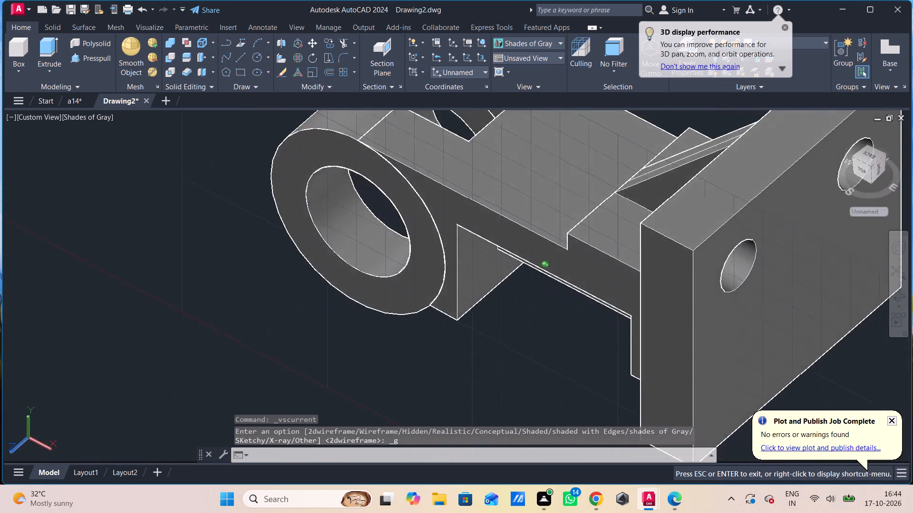
shift+middle_drag(359, 308, 467, 249)
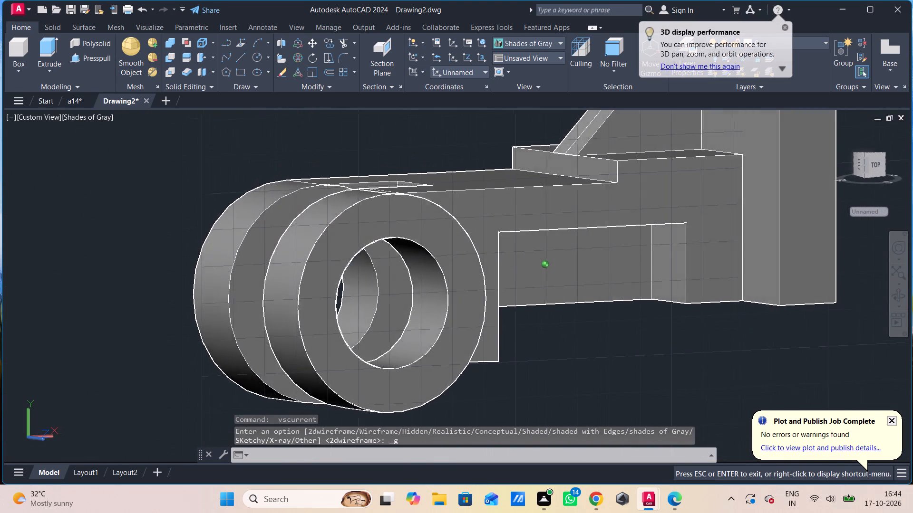
shift+middle_drag(467, 249, 490, 266)
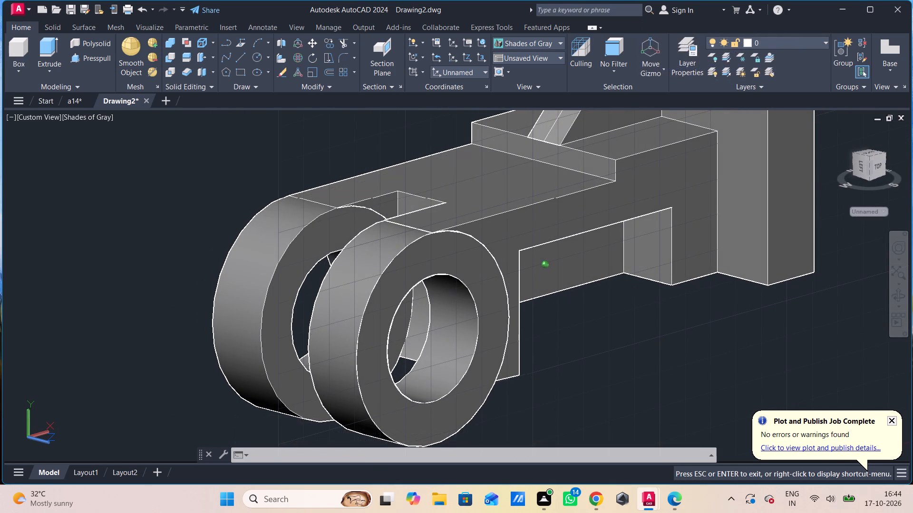
shift+middle_drag(490, 266, 491, 279)
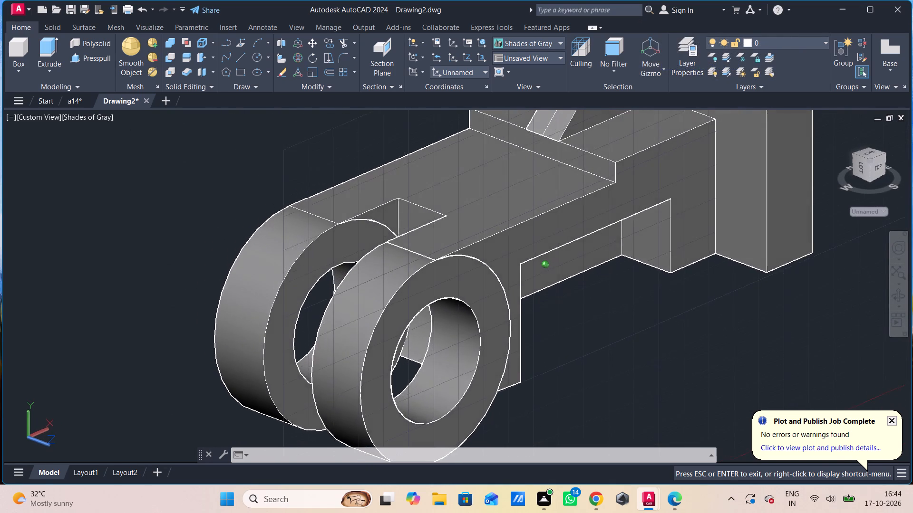
shift+middle_drag(491, 279, 487, 286)
shift+scroll(486, 277, down, 1)
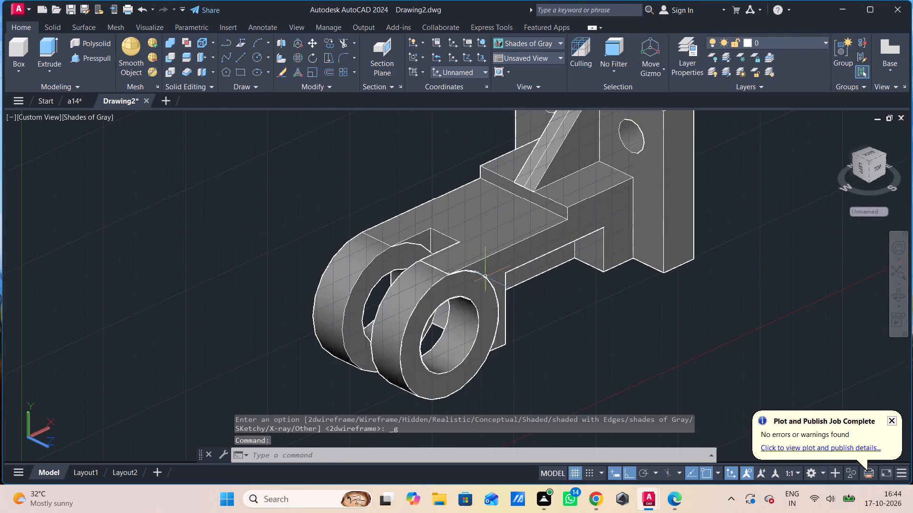
scroll(486, 267, down, 1)
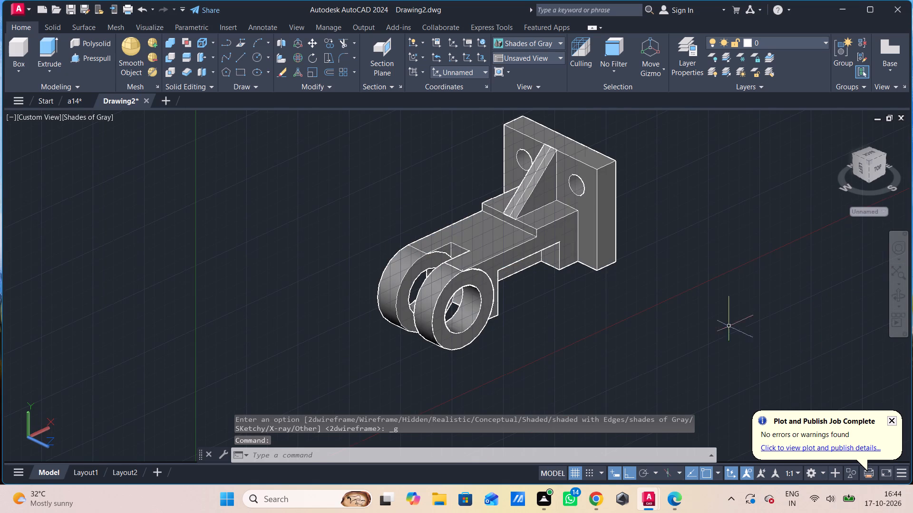
shift+middle_drag(497, 281, 503, 289)
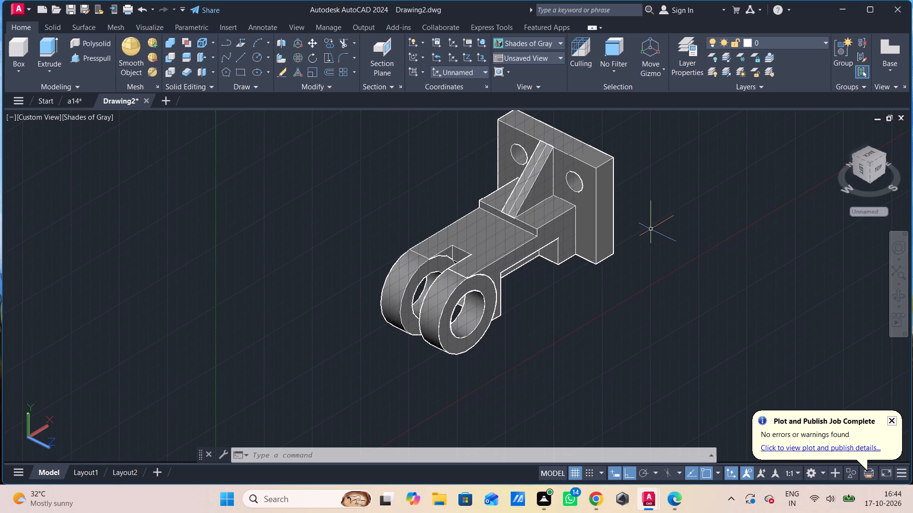
scroll(574, 281, up, 3)
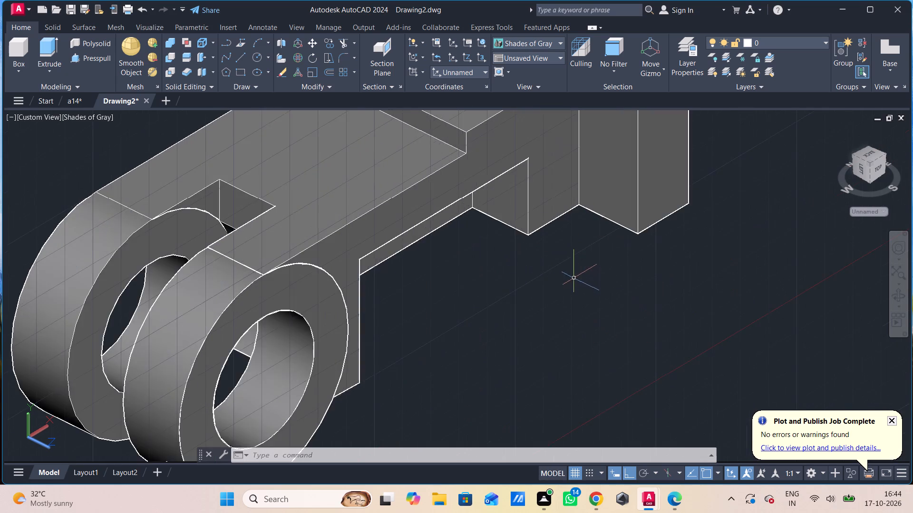
scroll(569, 276, up, 3)
scroll(567, 276, down, 2)
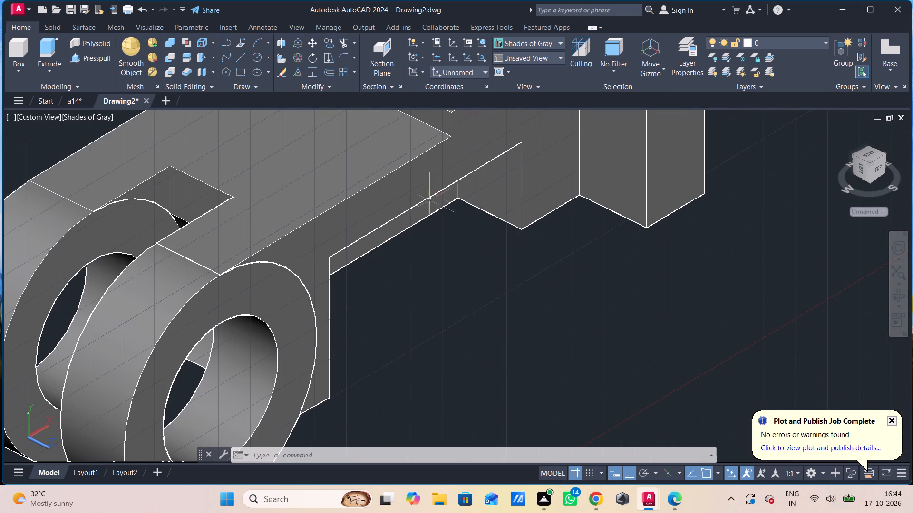
In the 2D Wireframe style, delete the 18-unit guide line along the end block's bottom edge.
click(100, 115)
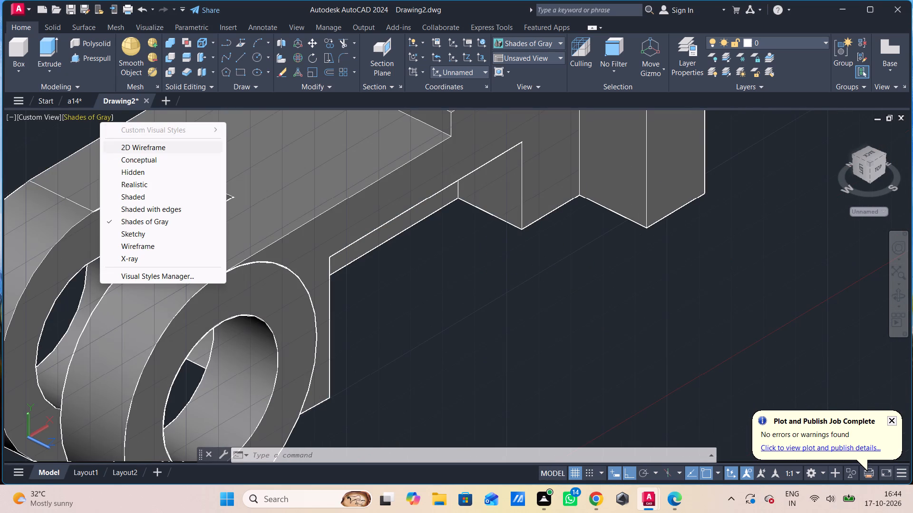
click(126, 146)
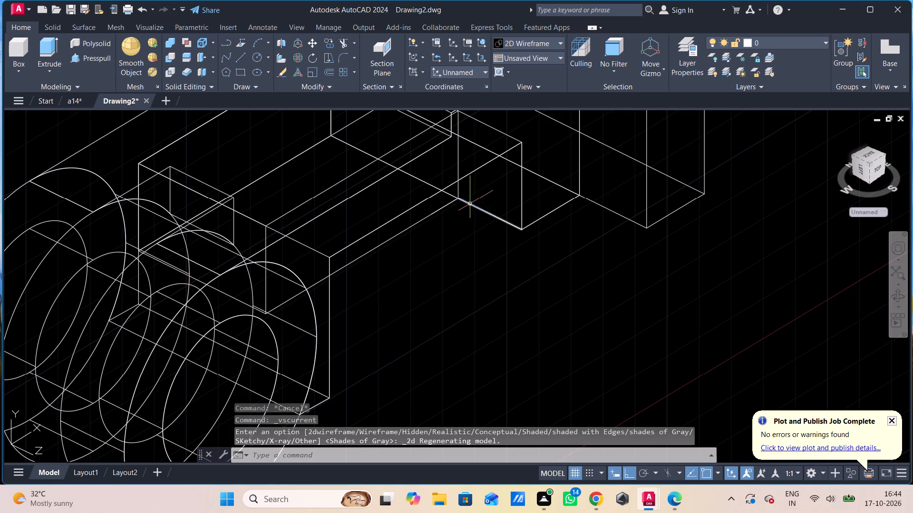
click(470, 204)
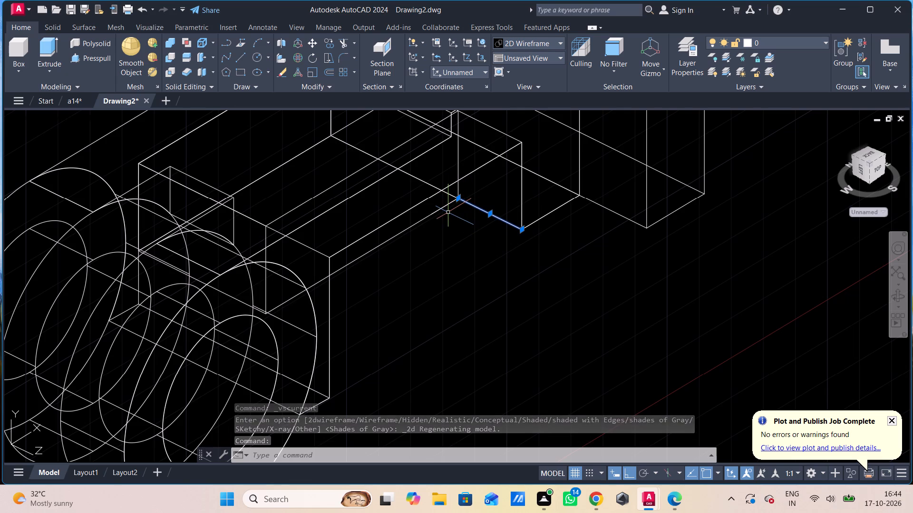
key(Delete)
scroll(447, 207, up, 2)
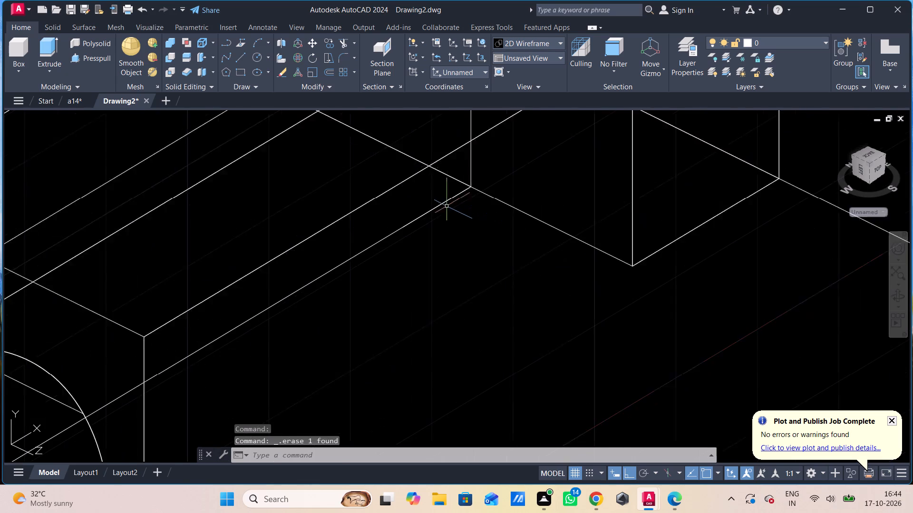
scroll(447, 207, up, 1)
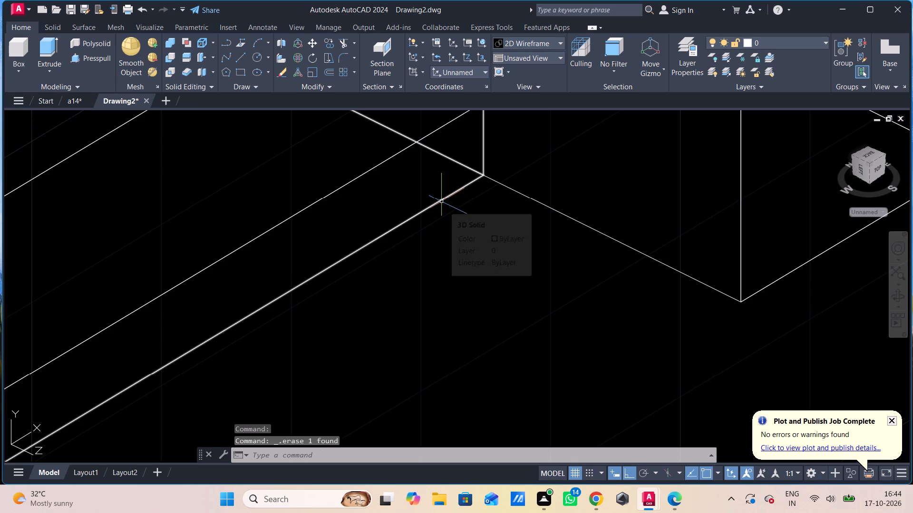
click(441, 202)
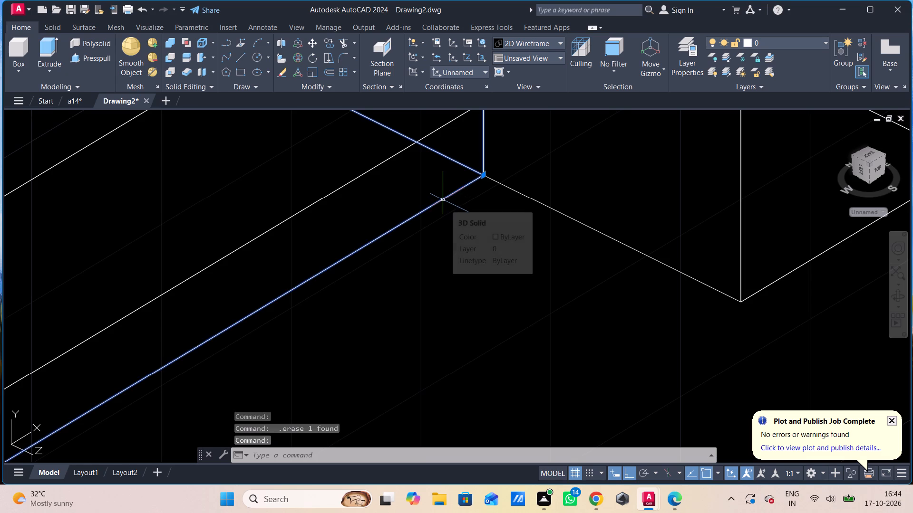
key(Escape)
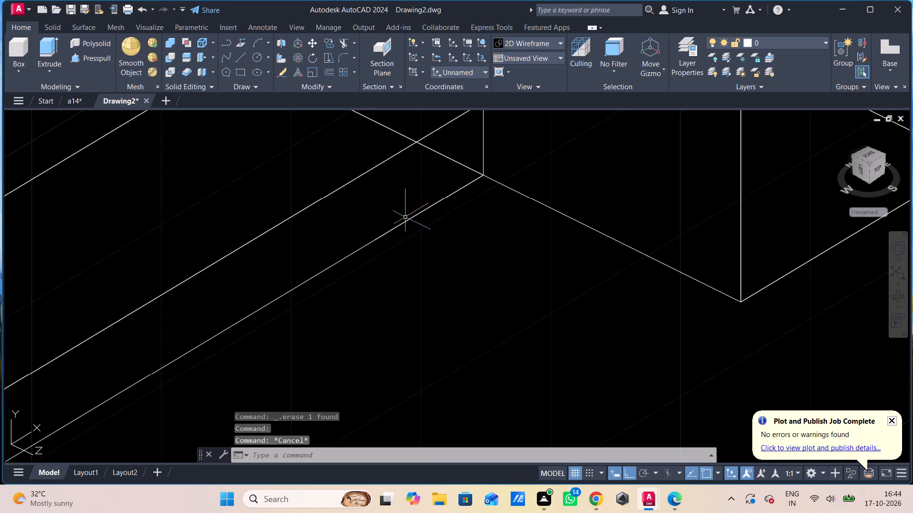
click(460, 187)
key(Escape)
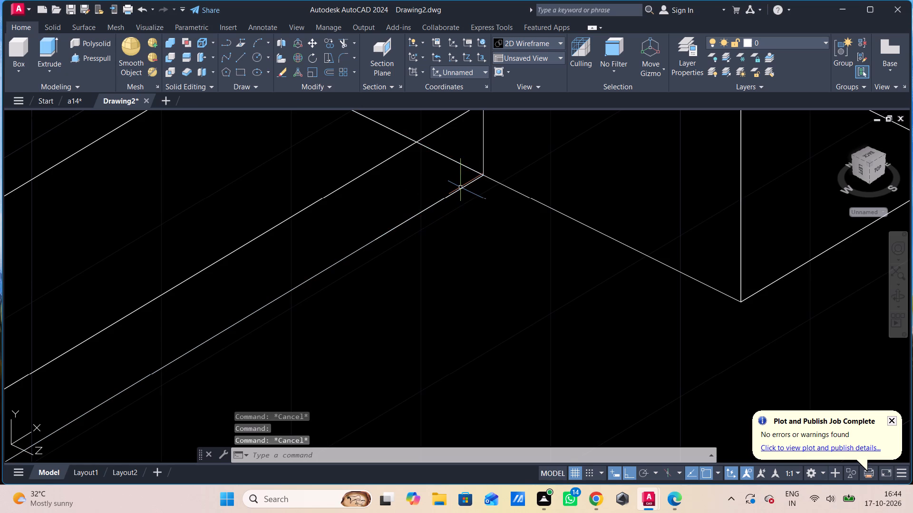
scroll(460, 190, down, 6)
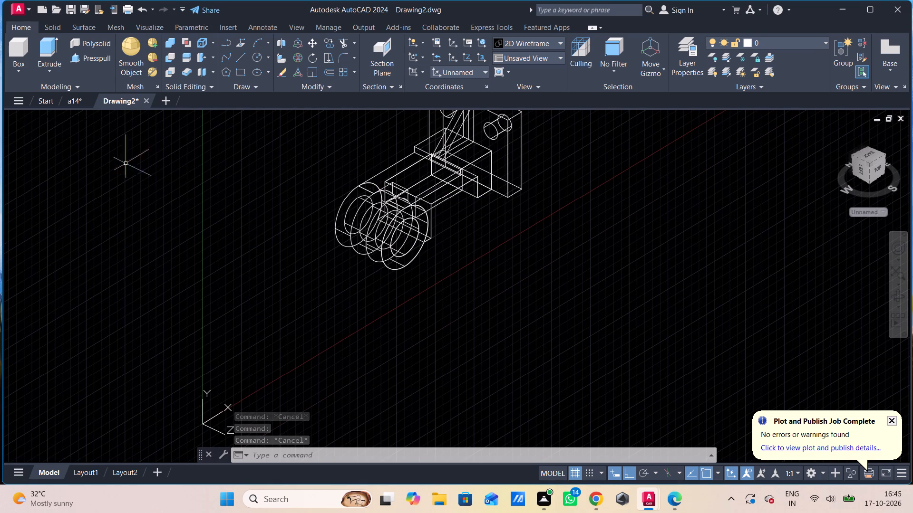
In the Shades of Gray style, union all the solids of the part into a single solid.
click(90, 118)
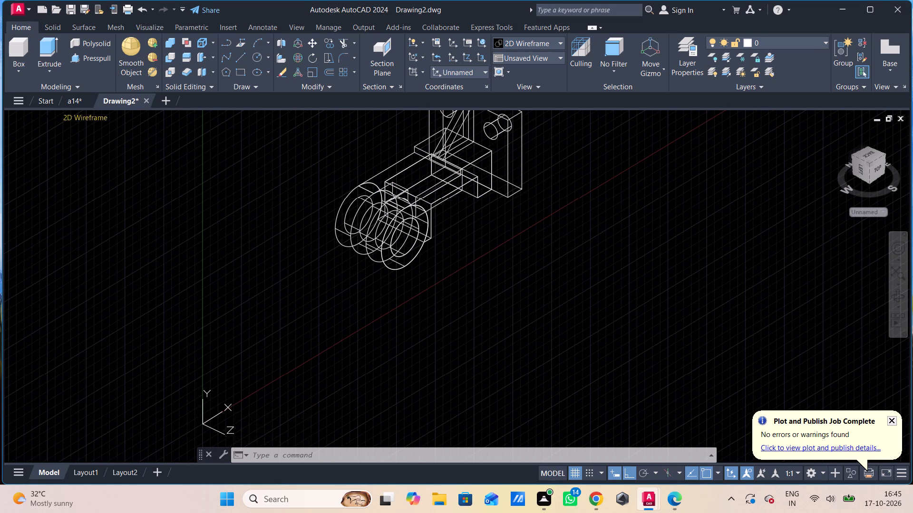
click(131, 221)
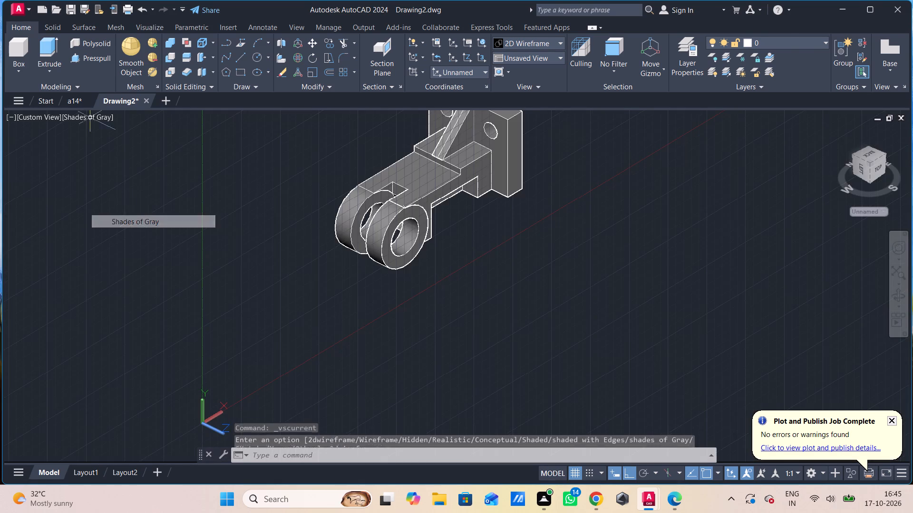
scroll(334, 237, down, 1)
middle_drag(326, 237, 303, 267)
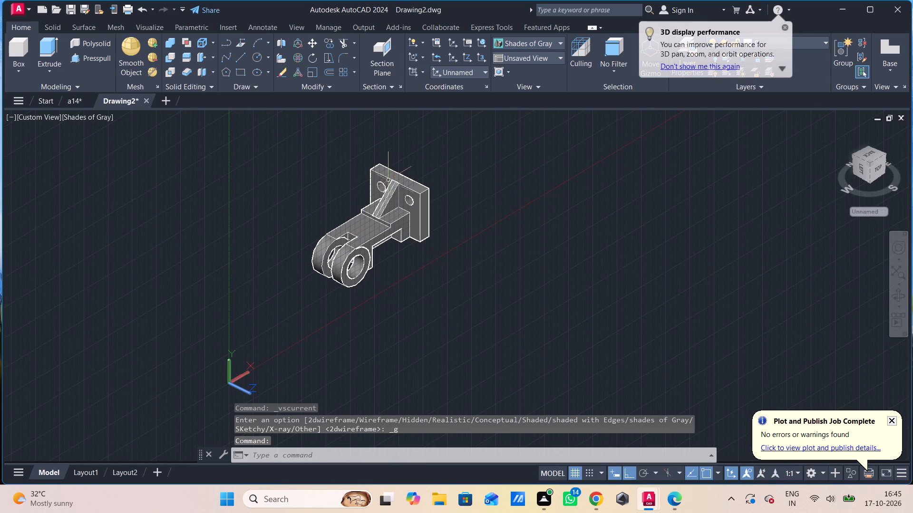
text(uni)
key(space)
click(437, 156)
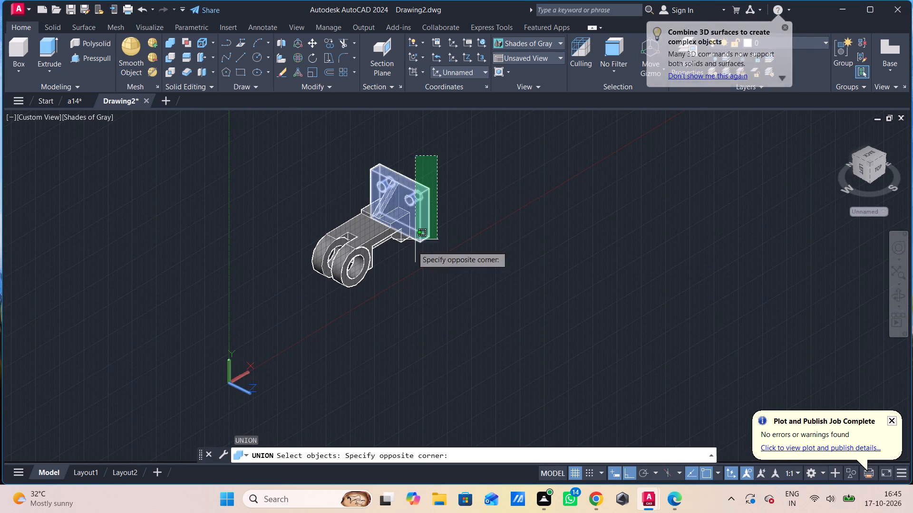
click(318, 289)
key(Return)
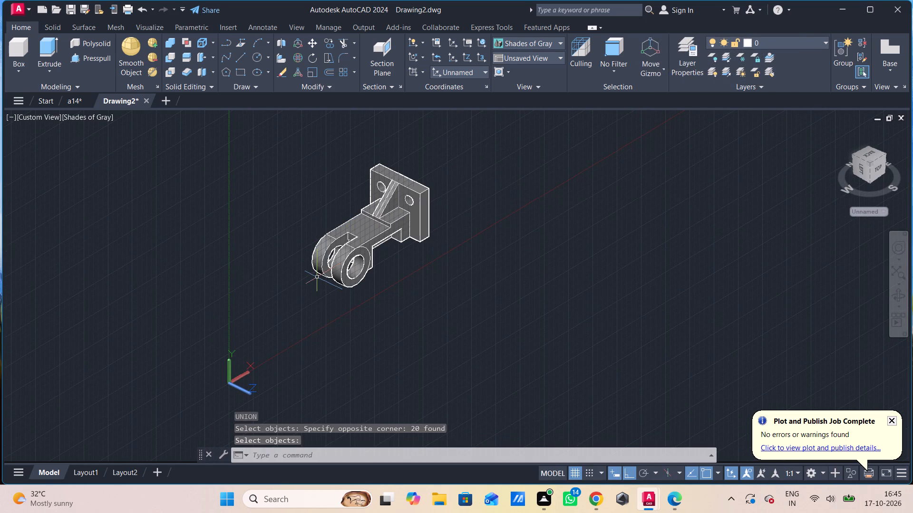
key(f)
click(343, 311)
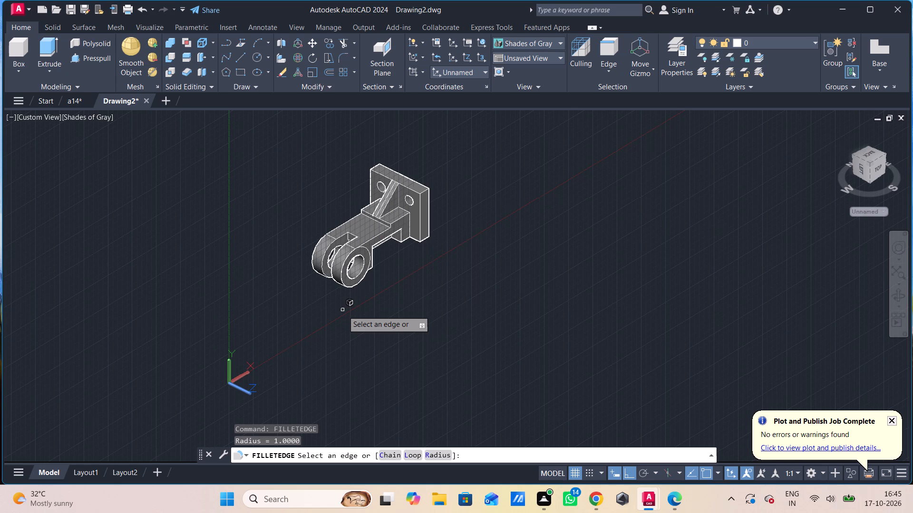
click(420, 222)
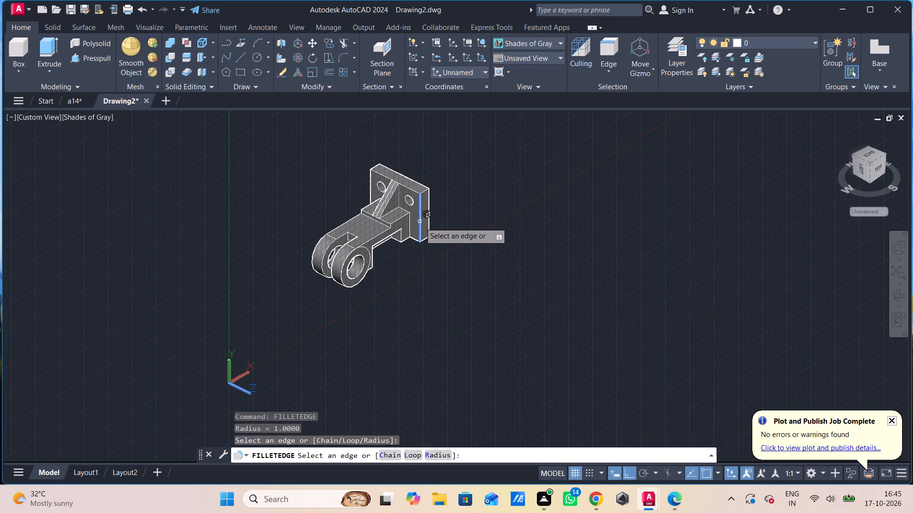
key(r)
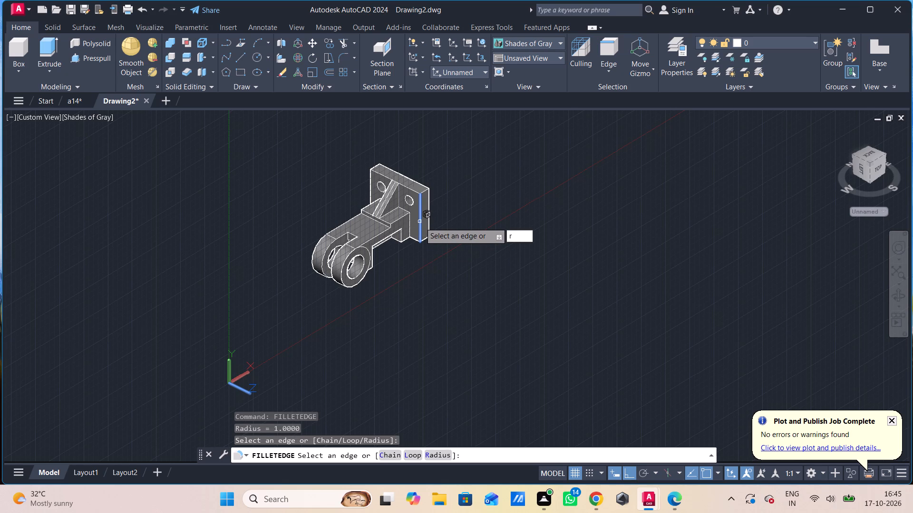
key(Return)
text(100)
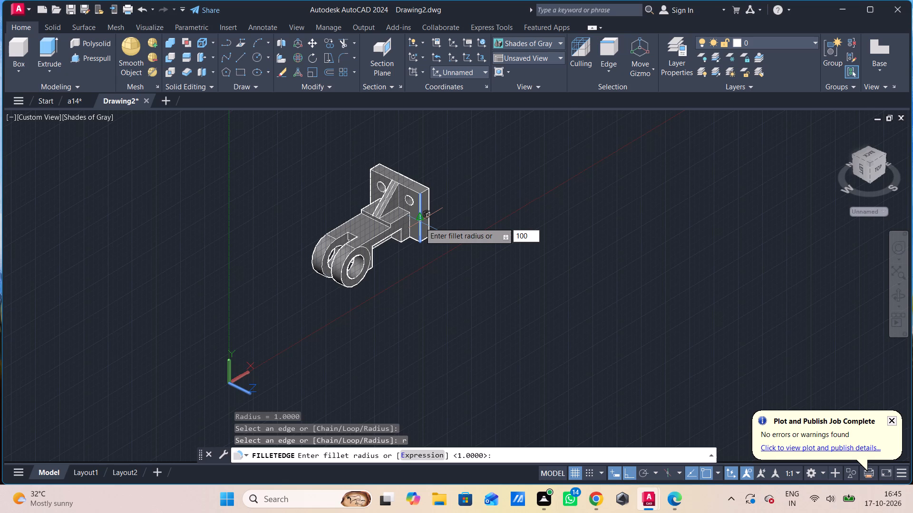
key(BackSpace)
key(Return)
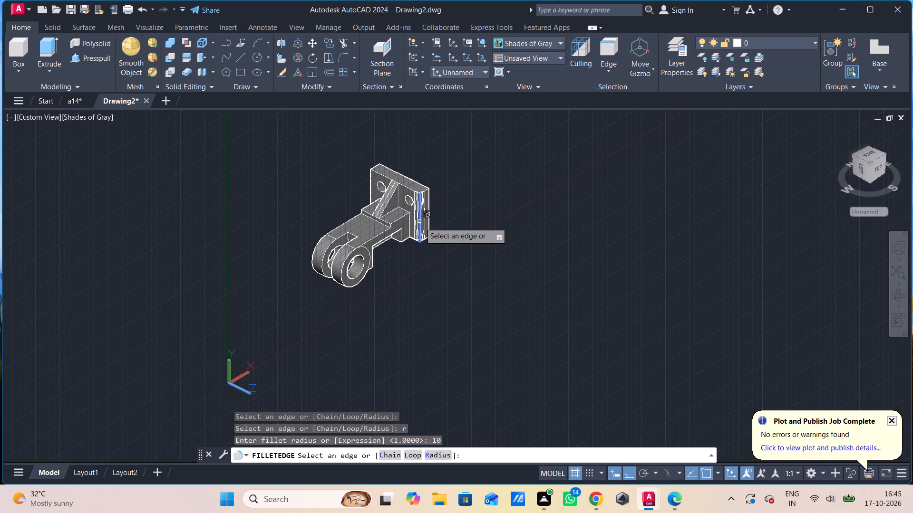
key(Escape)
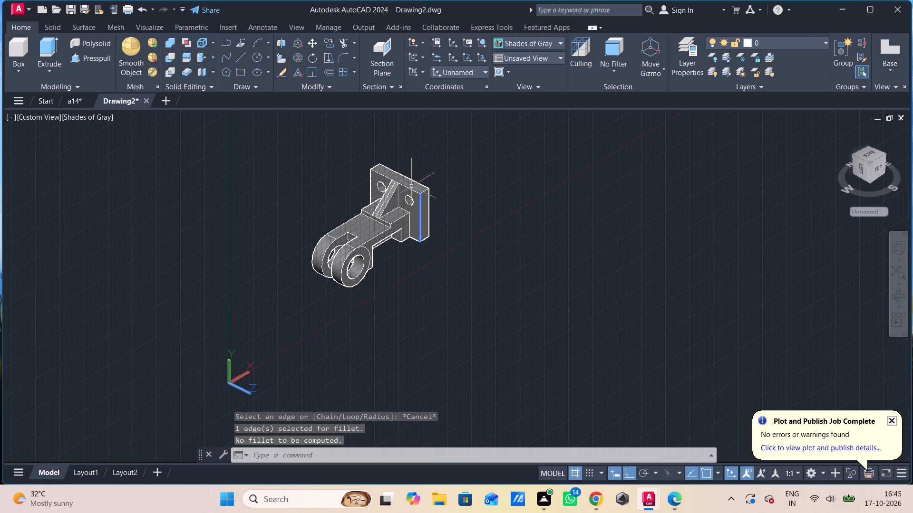
Fillet the short edge across the end plate's thickness at one upper corner with a radius of 10.
key(space)
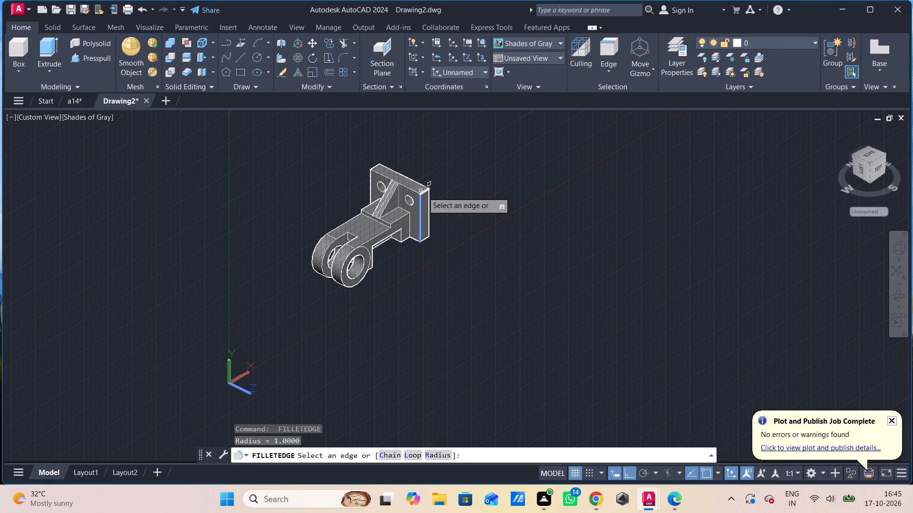
scroll(426, 190, up, 4)
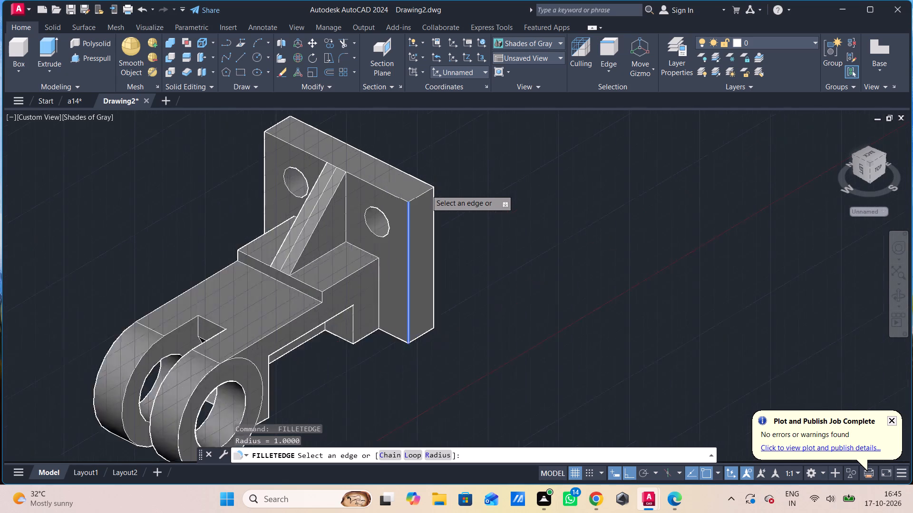
click(418, 198)
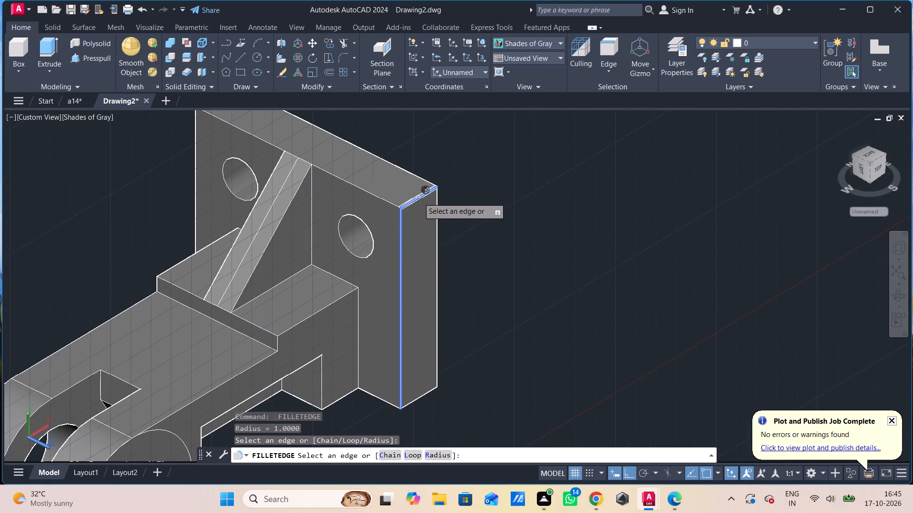
text(r)
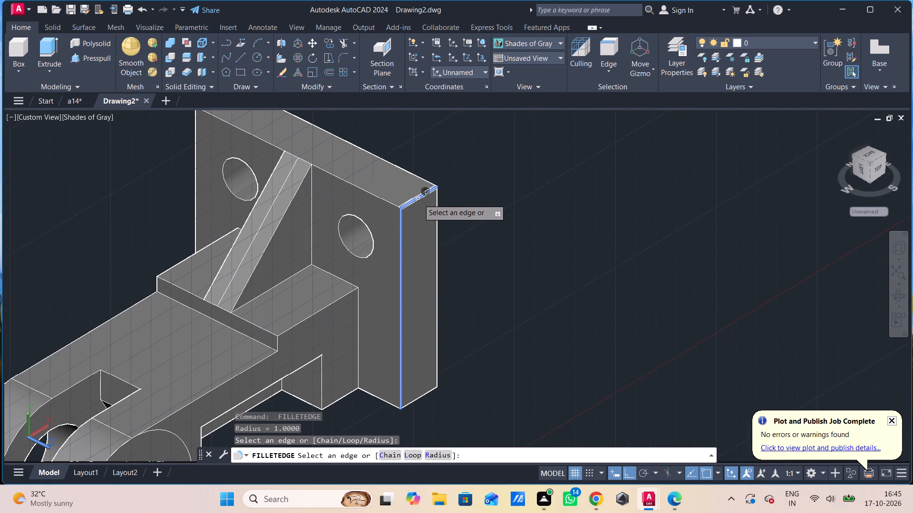
key(space)
text(10)
key(Return)
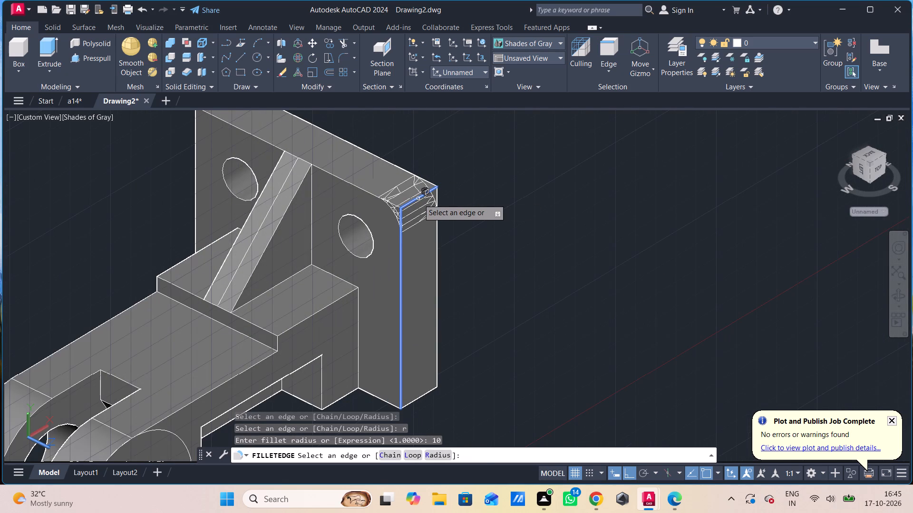
key(Return)
key(Return)
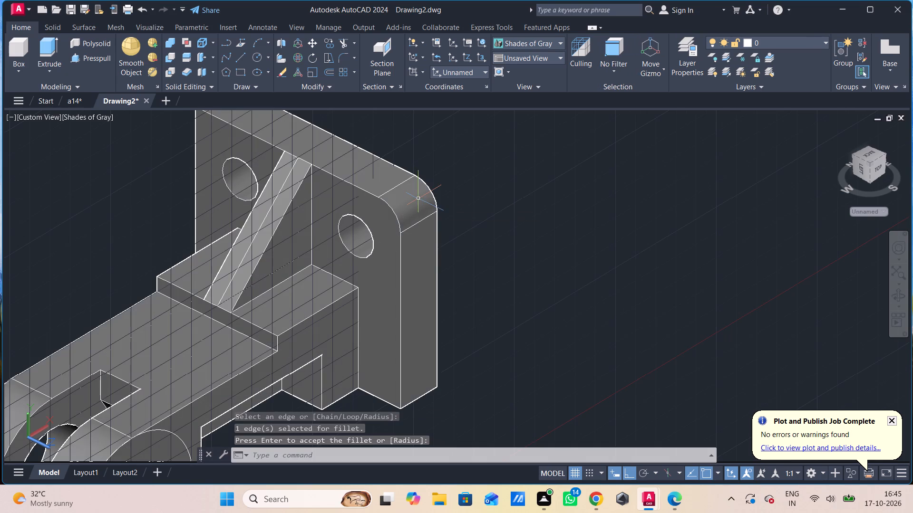
Fillet the short edge at the end plate's other upper corner with the same radius of 10.
shift+middle_drag(220, 341, 232, 340)
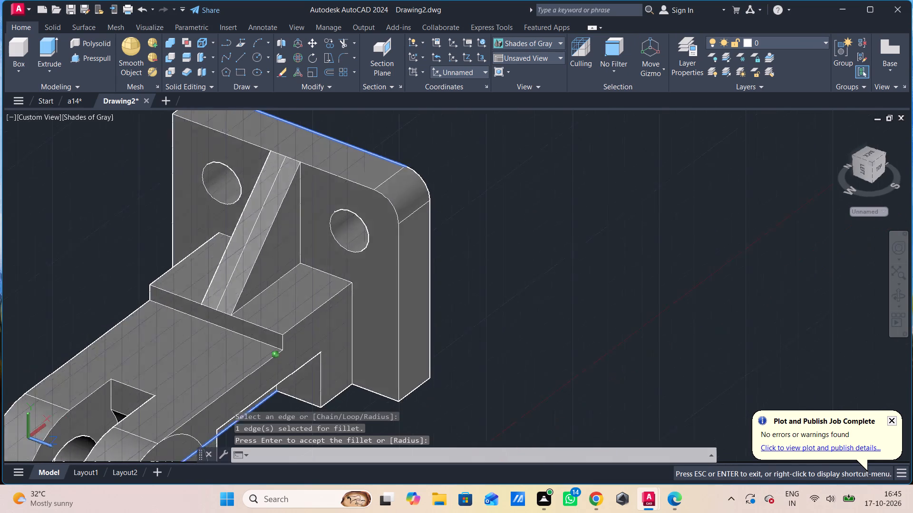
shift+middle_drag(232, 340, 317, 302)
shift+middle_drag(215, 247, 262, 287)
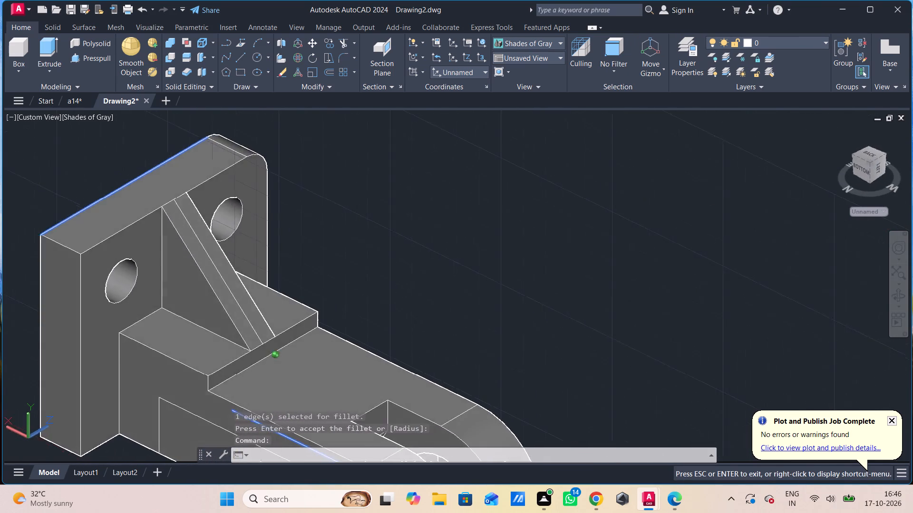
shift+middle_drag(262, 287, 286, 300)
key(space)
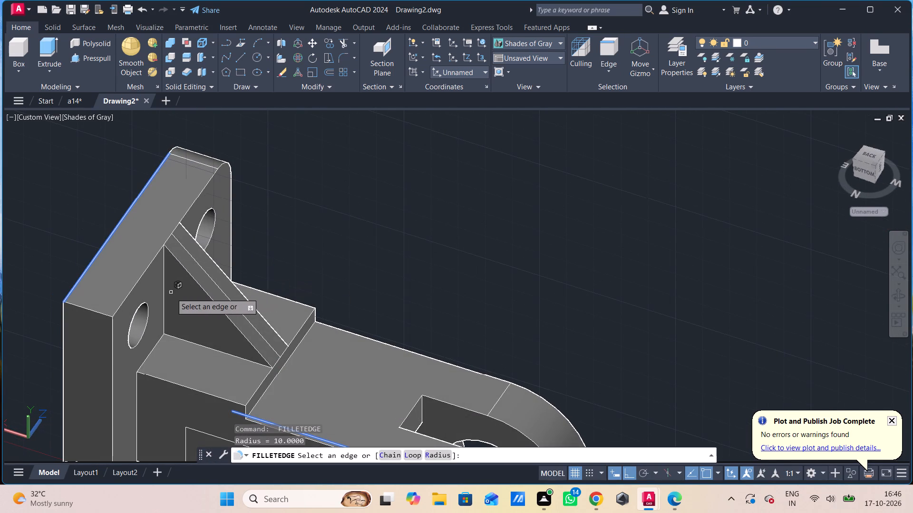
click(103, 313)
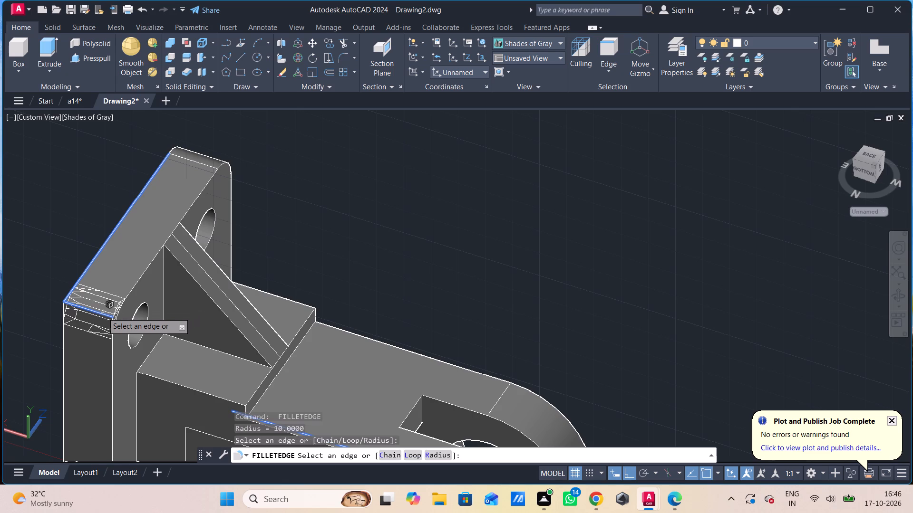
click(103, 313)
key(Return)
key(Return)
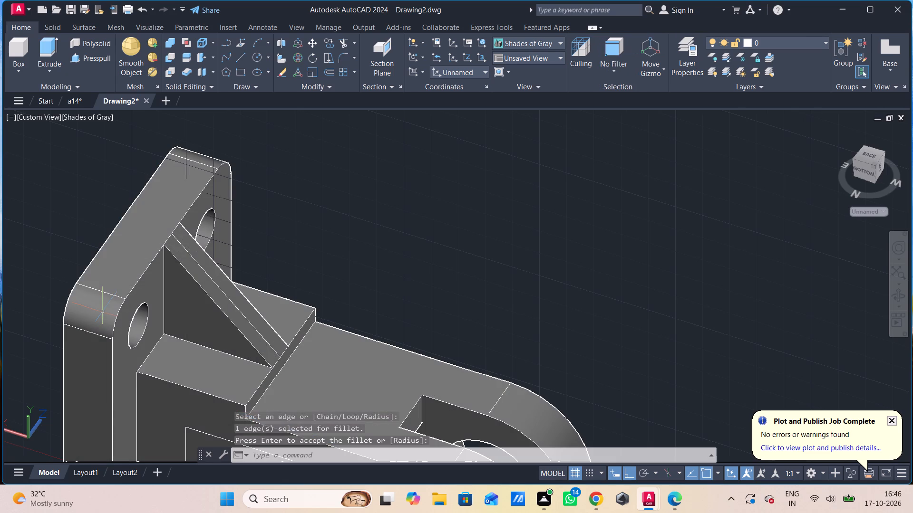
Examine the united part and its rounded end plate corners from several sides.
scroll(103, 313, down, 1)
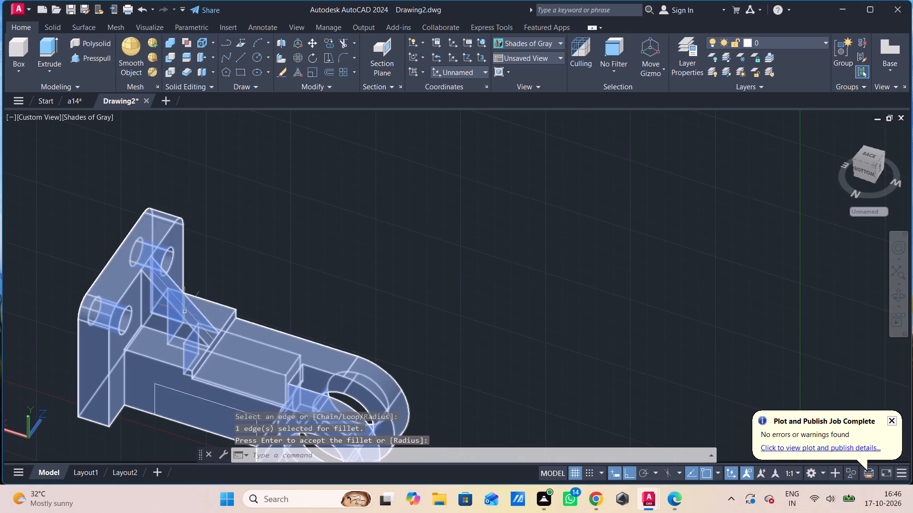
shift+middle_drag(323, 340, 249, 338)
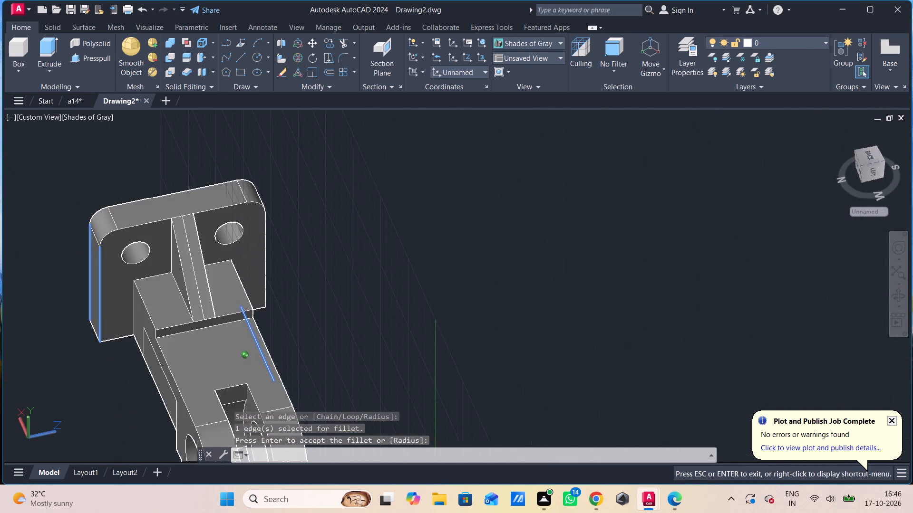
shift+middle_drag(249, 338, 203, 297)
shift+scroll(202, 296, down, 1)
scroll(202, 285, down, 1)
shift+middle_drag(208, 285, 305, 294)
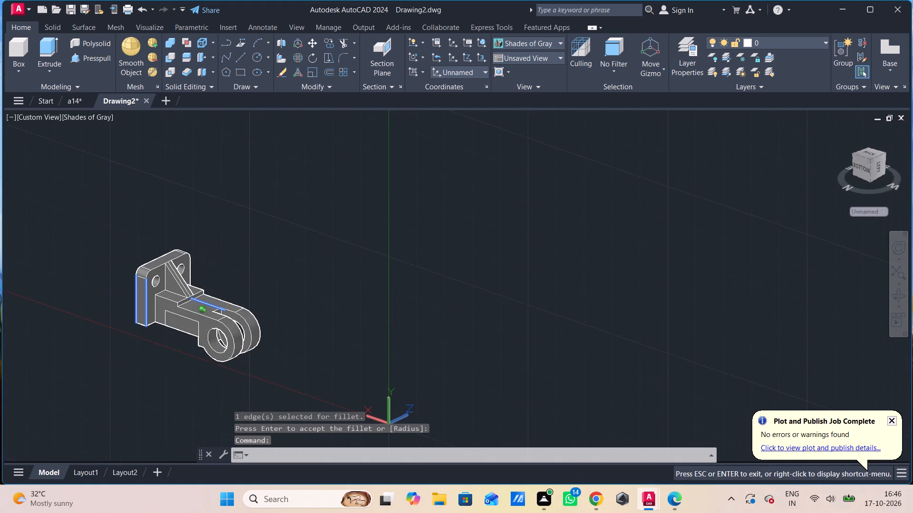
shift+middle_drag(305, 294, 126, 293)
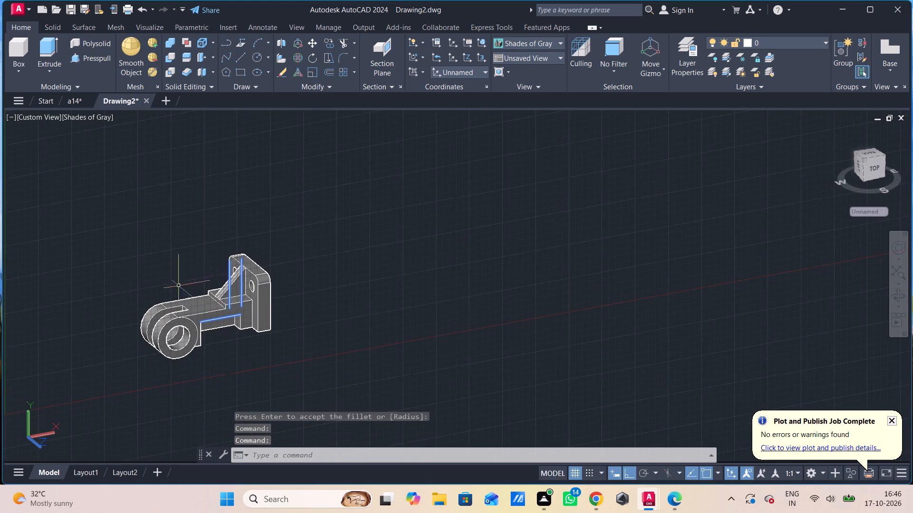
middle_drag(224, 290, 425, 316)
scroll(427, 304, up, 2)
middle_drag(426, 304, 425, 234)
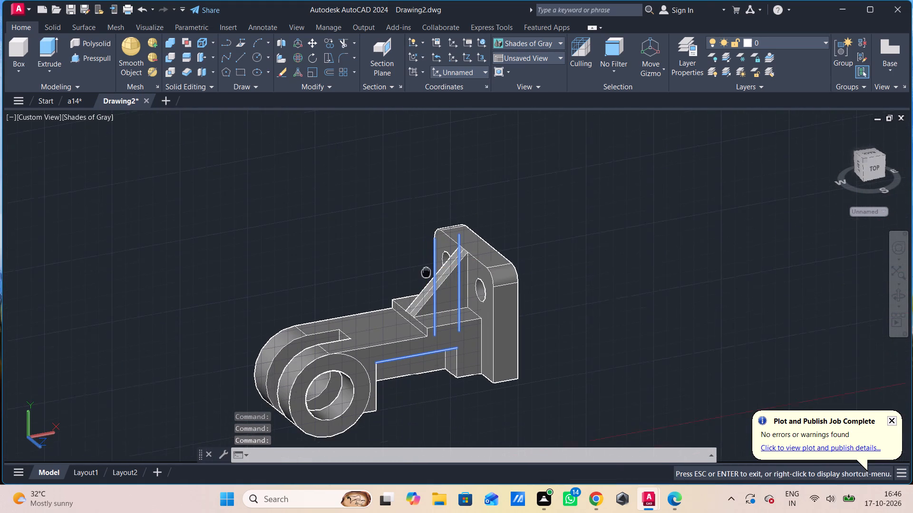
middle_drag(425, 234, 419, 199)
click(466, 206)
click(463, 207)
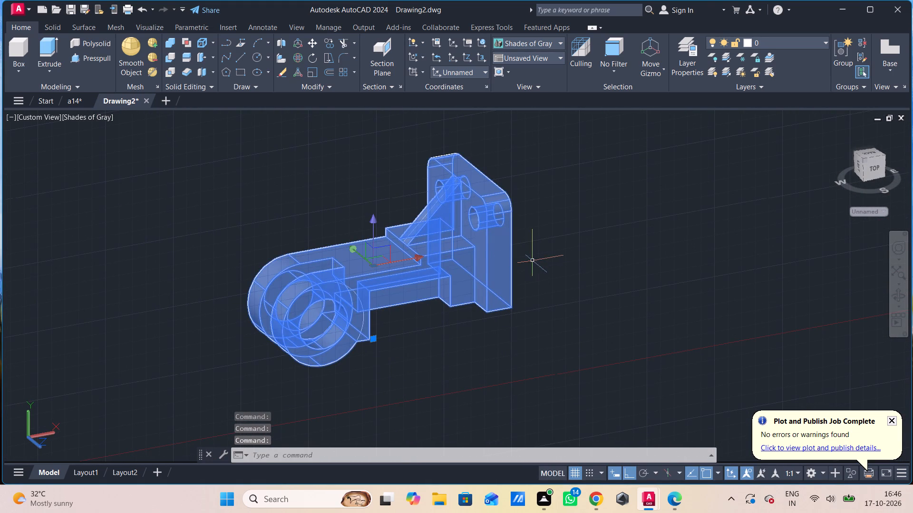
key(Escape)
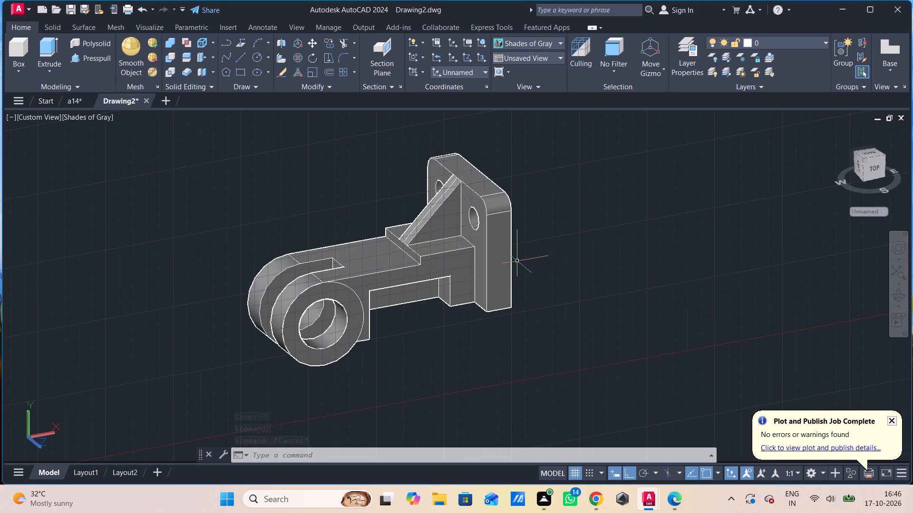
Presspull the ring-shaped outer face around the hole on one fork lug outward by 6.
shift+middle_drag(445, 284, 464, 295)
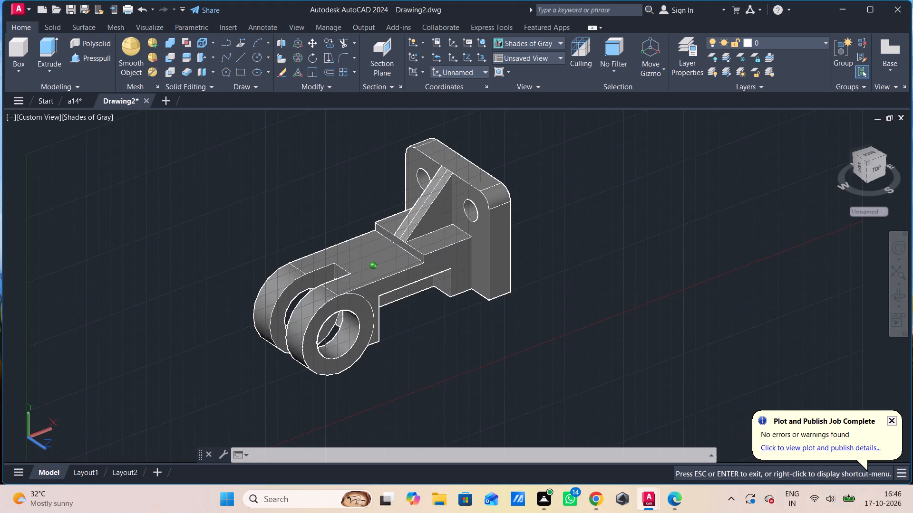
shift+middle_drag(464, 295, 480, 291)
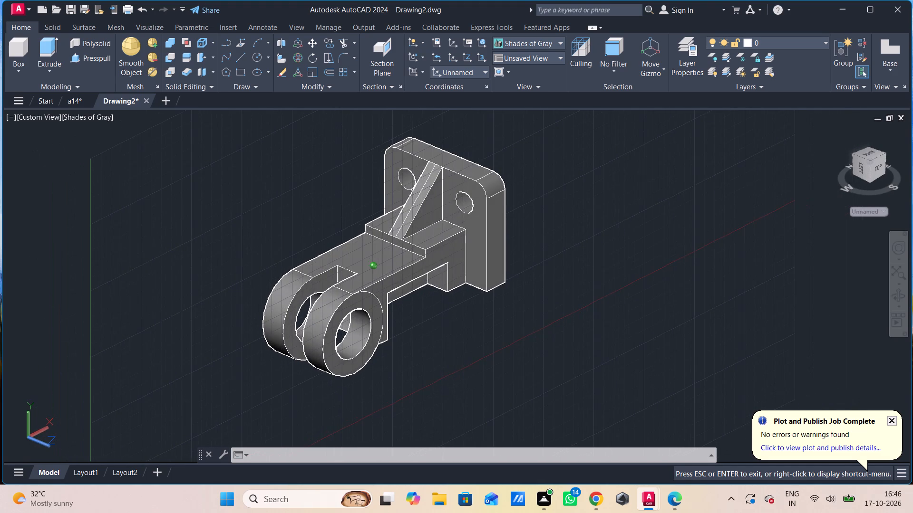
shift+middle_drag(480, 291, 478, 291)
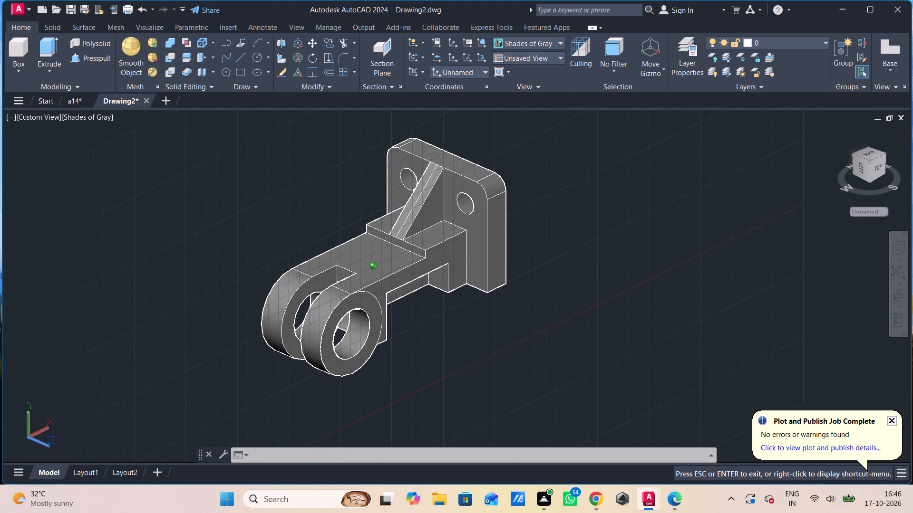
shift+middle_drag(478, 291, 478, 290)
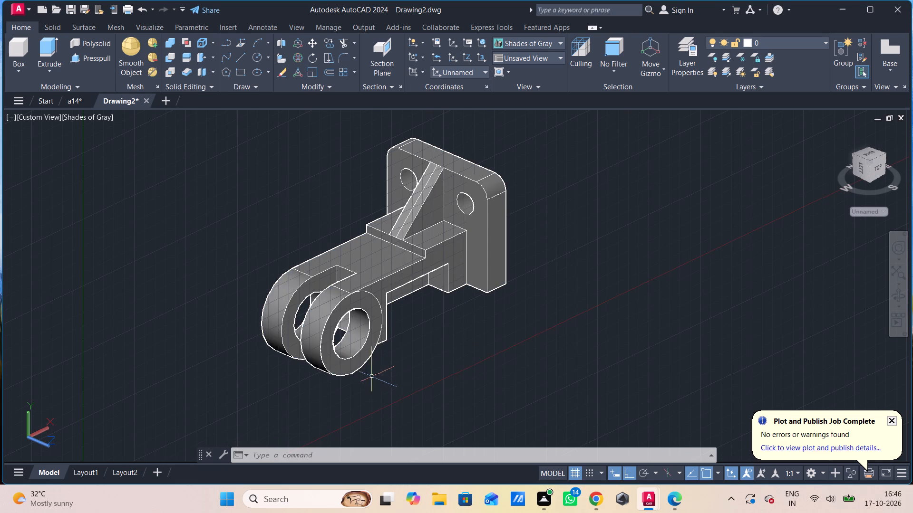
click(83, 59)
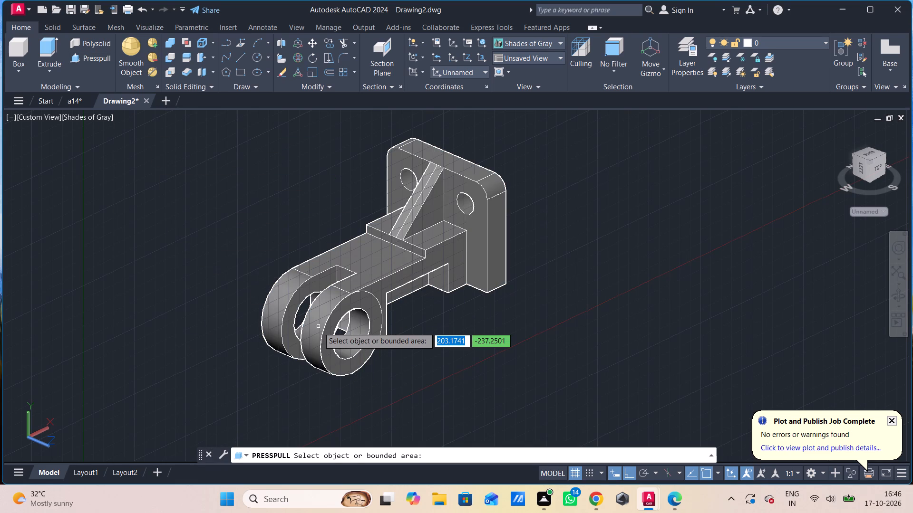
click(340, 313)
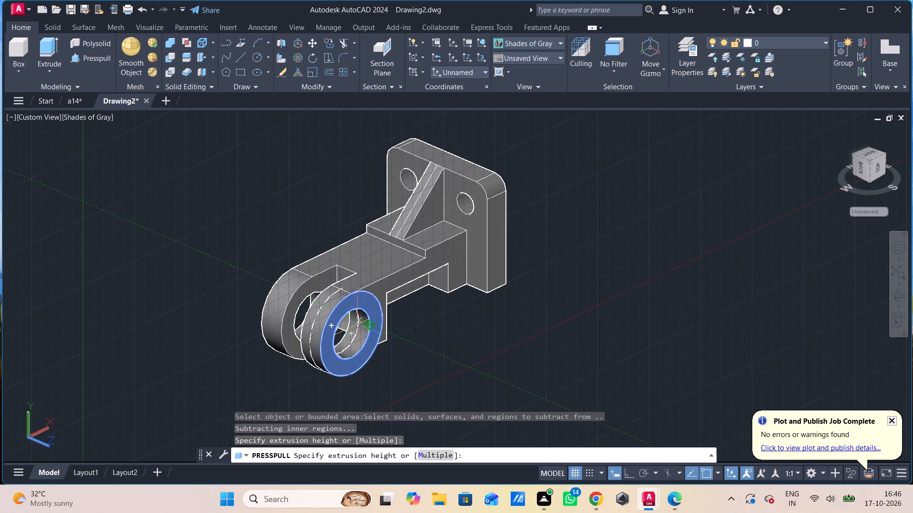
key(6)
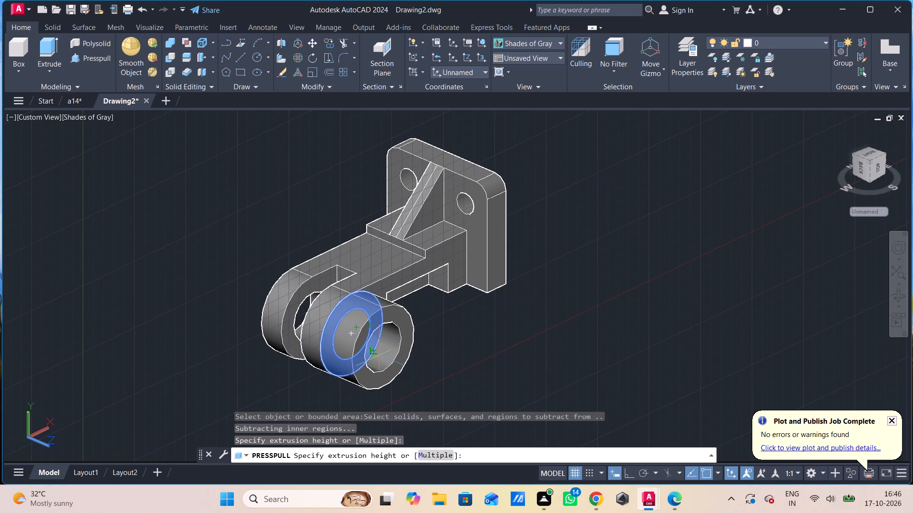
key(Return)
shift+middle_drag(367, 358, 474, 339)
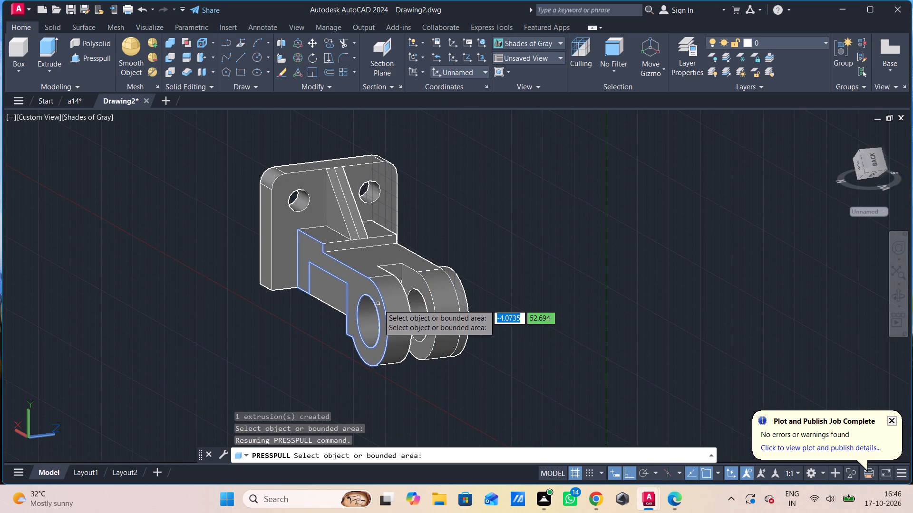
shift+middle_drag(388, 313, 418, 316)
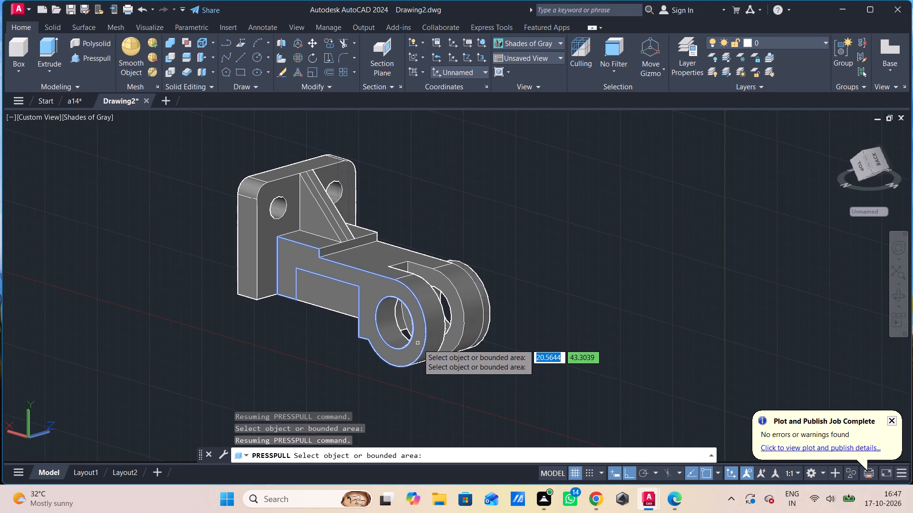
shift+middle_drag(399, 346, 437, 347)
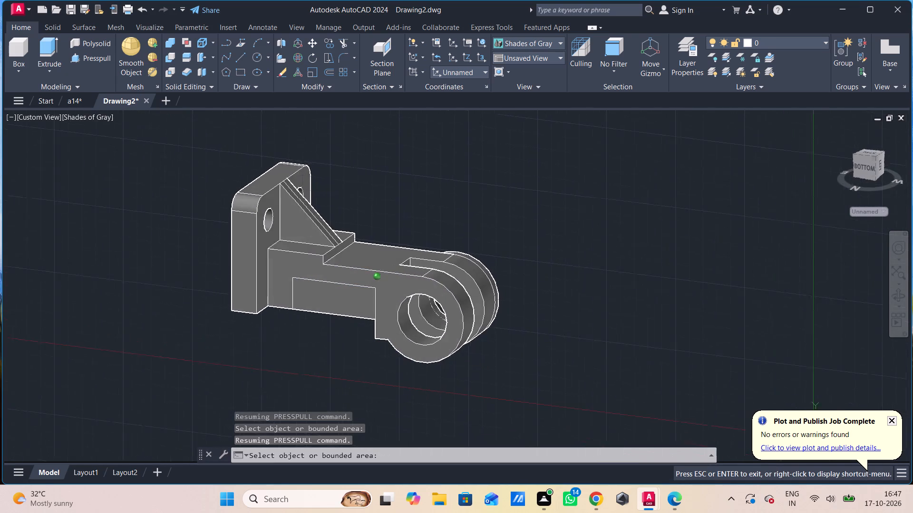
shift+middle_drag(437, 347, 441, 347)
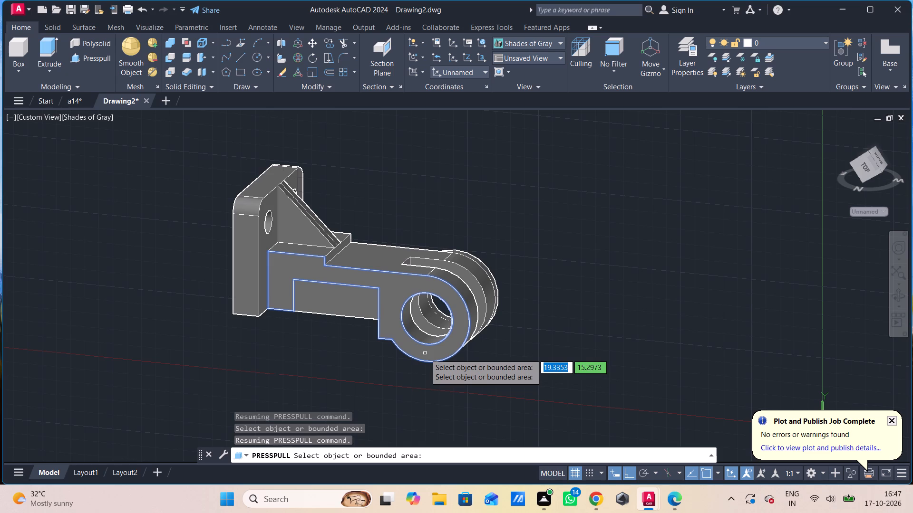
key(Escape)
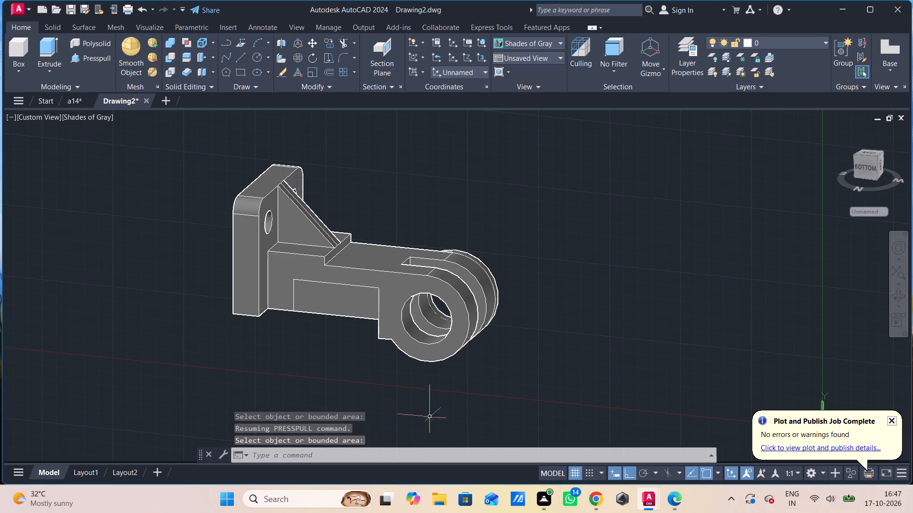
Draw two concentric circles with radii 18 and 30 in the empty space beside the part's fork end.
shift+middle_drag(467, 398, 299, 368)
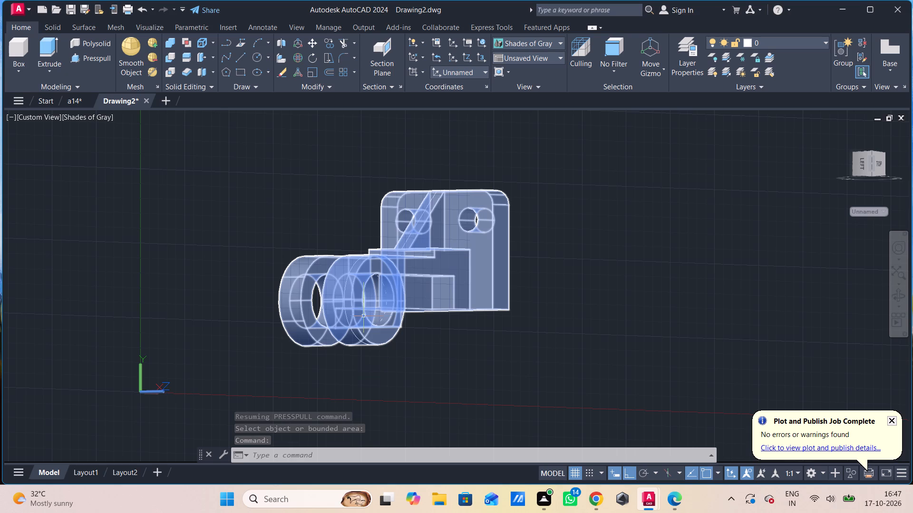
shift+middle_drag(383, 375, 405, 389)
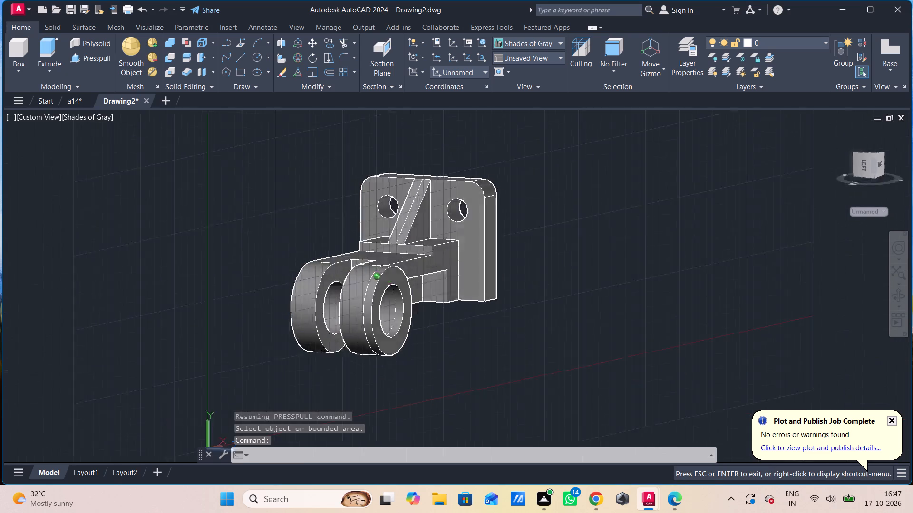
shift+middle_drag(405, 389, 578, 390)
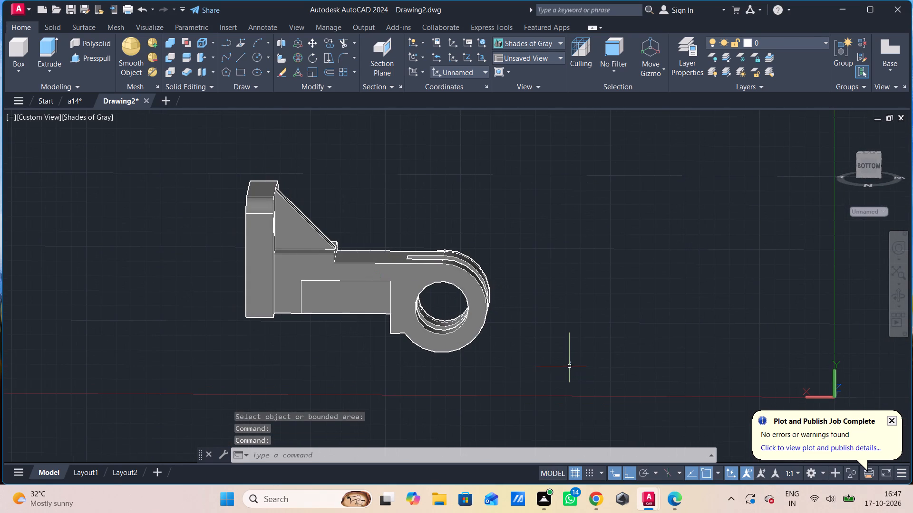
key(c)
key(space)
click(633, 298)
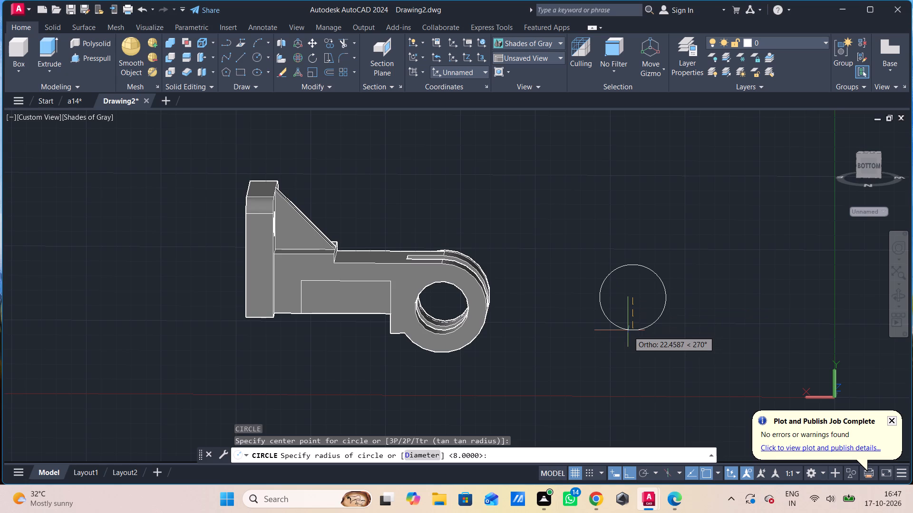
text(18)
key(Return)
key(space)
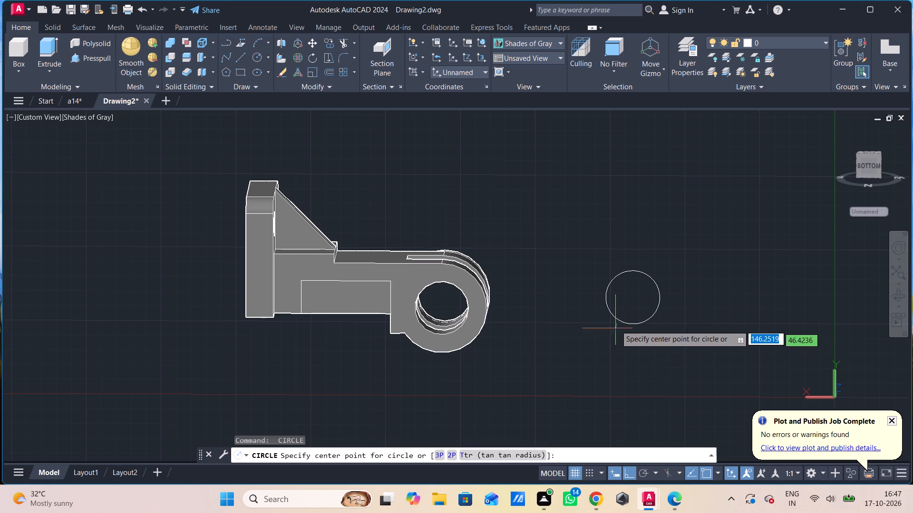
click(632, 298)
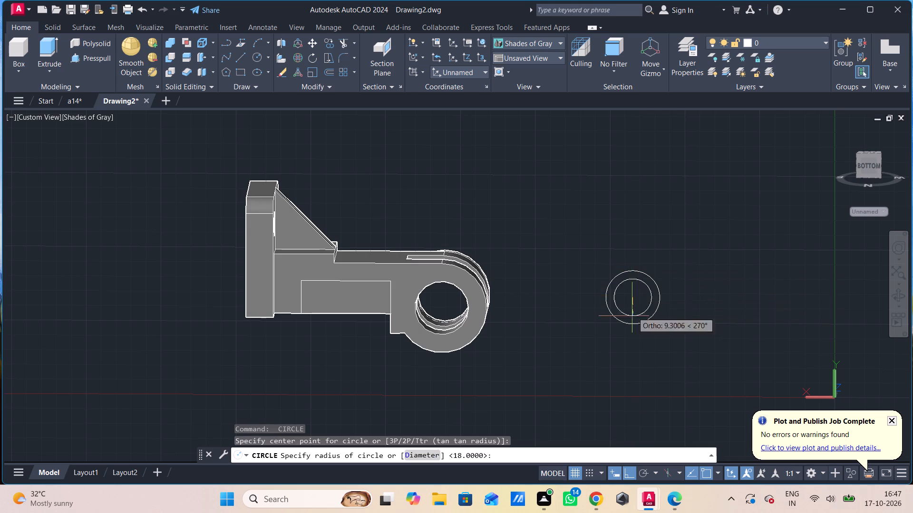
text(30)
key(Return)
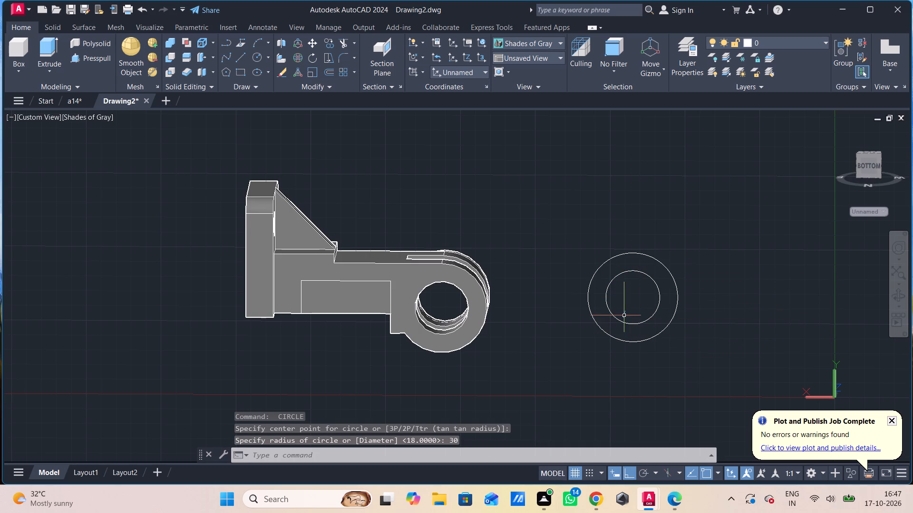
Presspull the area between the two concentric circles by 6 into a flat ring.
click(94, 57)
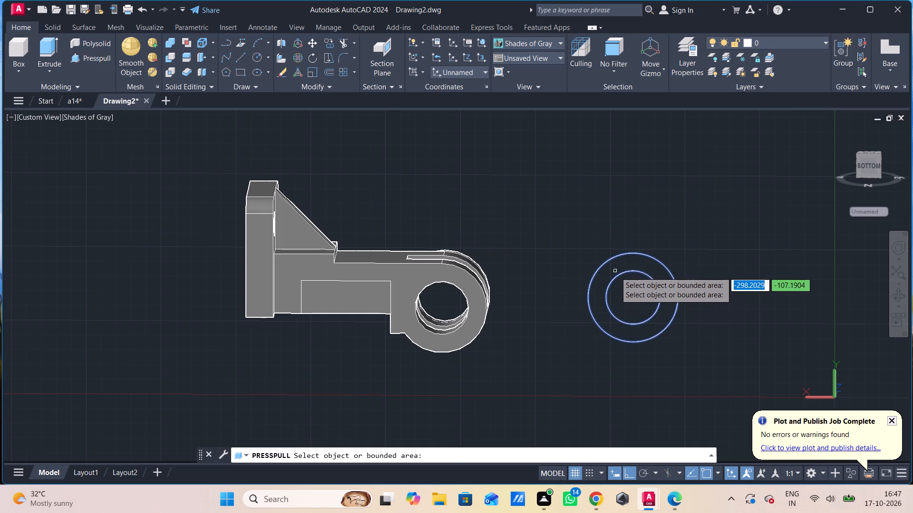
click(615, 270)
key(6)
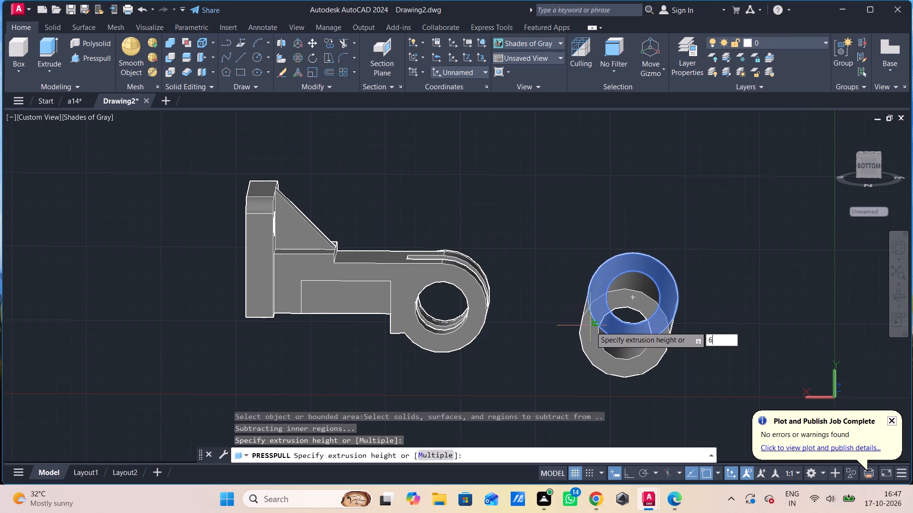
key(Return)
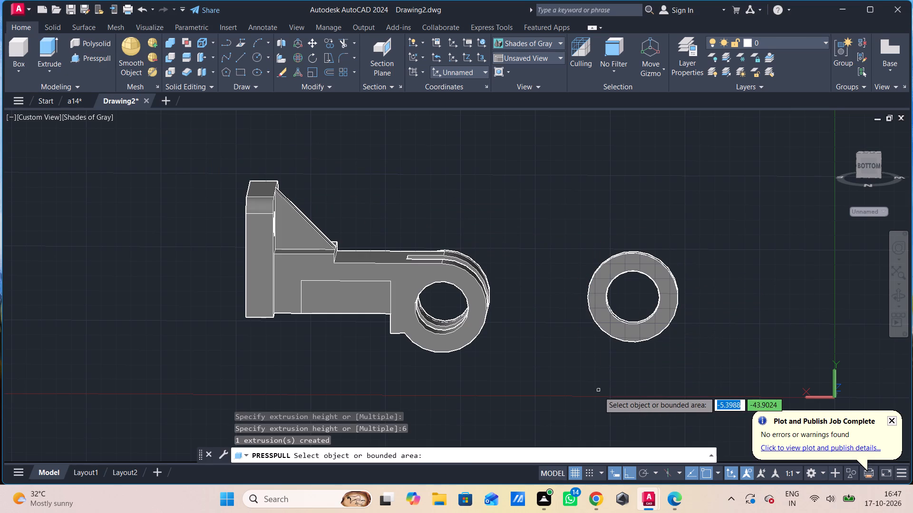
key(Escape)
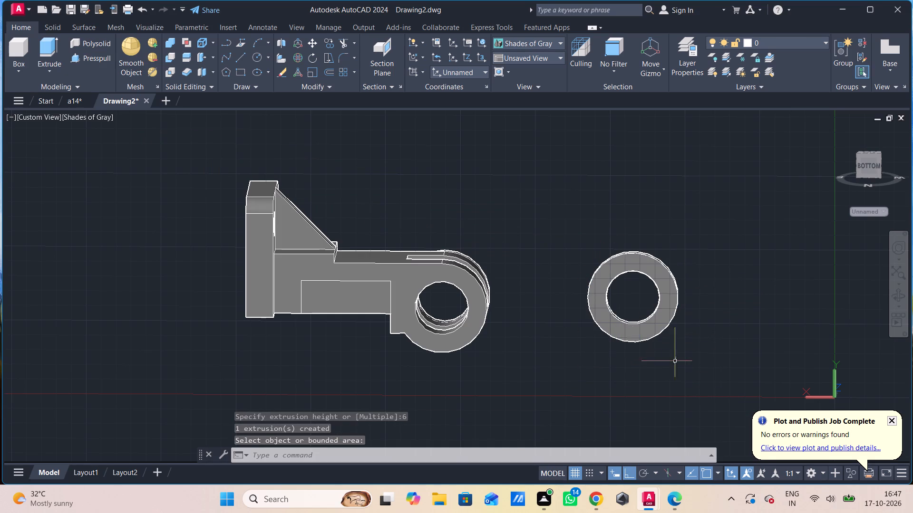
Move the separate ring from a point on its upper rim onto the outer face of the other fork lug, in line with its hole.
shift+middle_drag(700, 360, 585, 386)
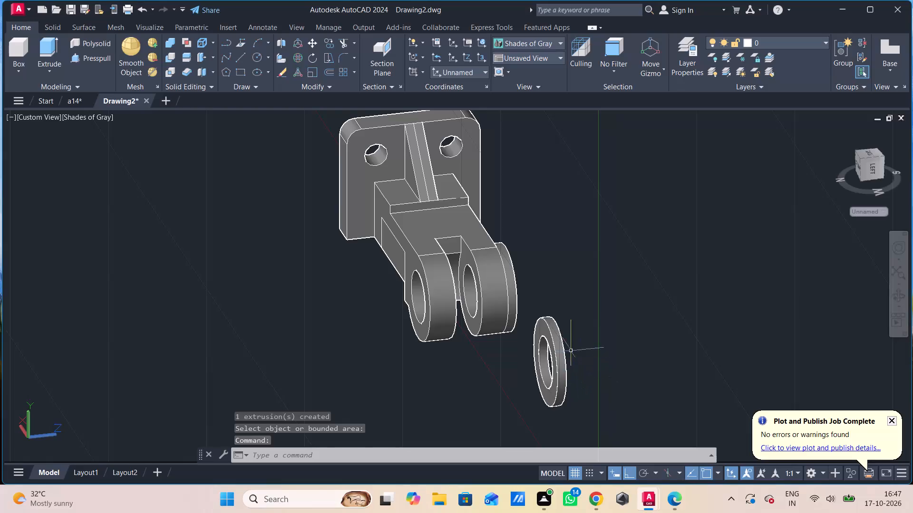
click(562, 339)
text(m)
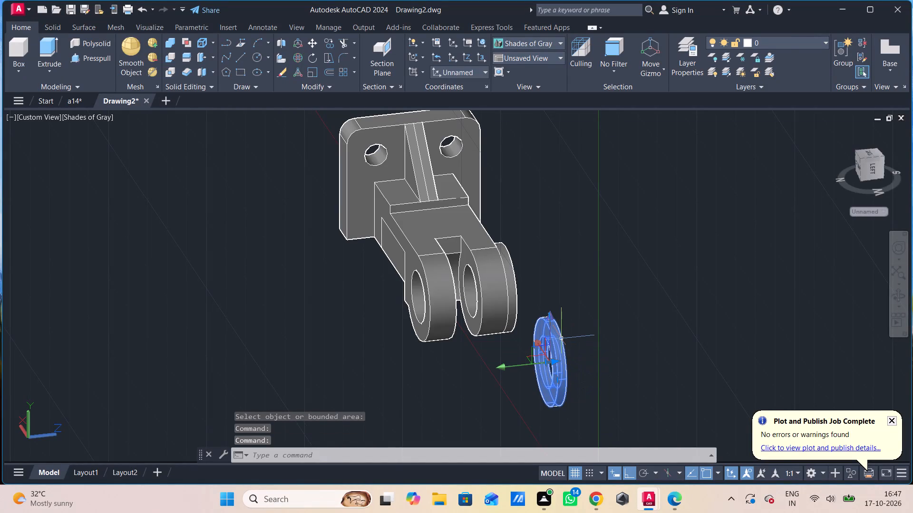
key(space)
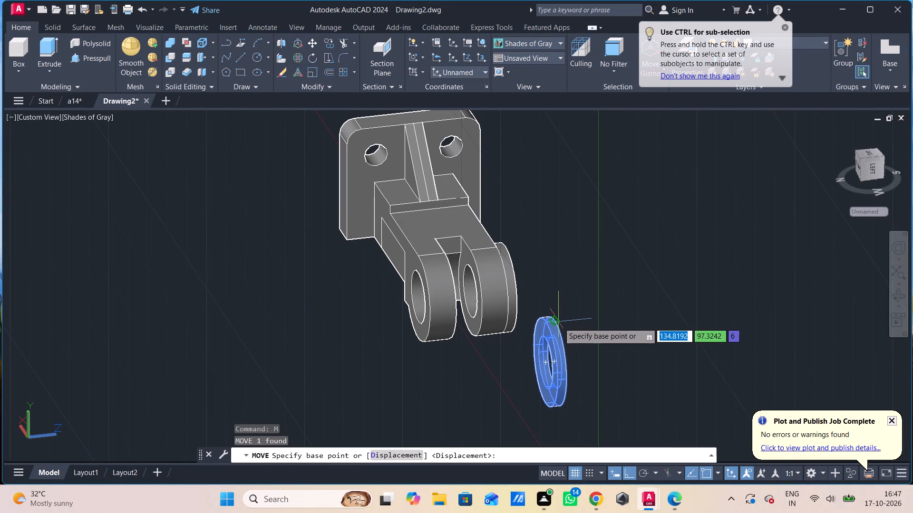
click(559, 323)
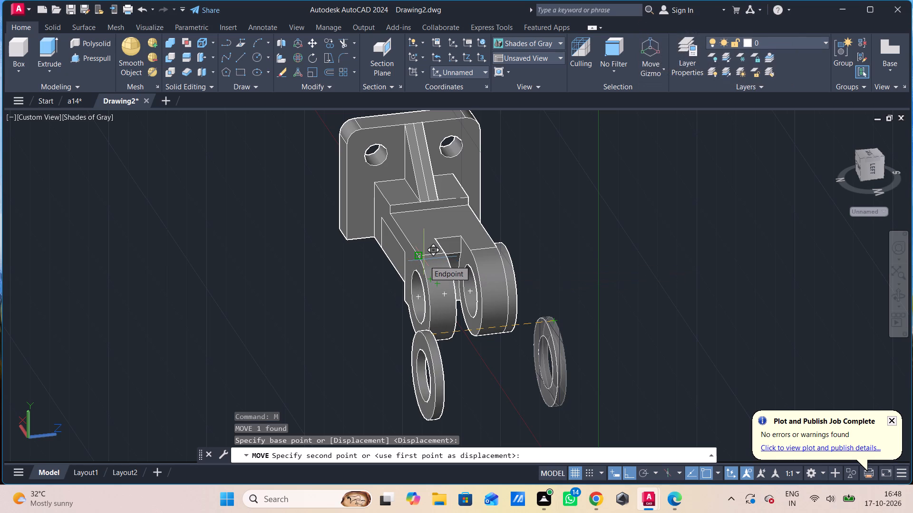
click(424, 260)
Erase the two leftover construction circles beside the part.
click(584, 366)
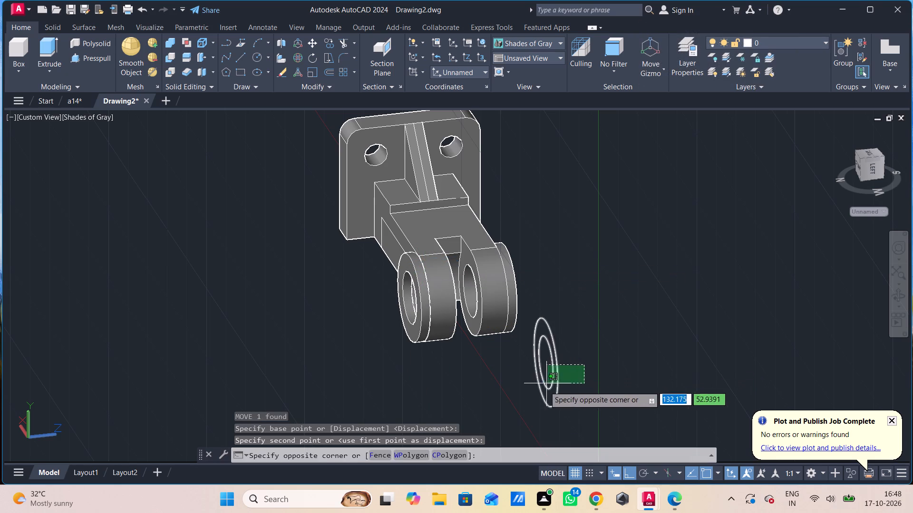
click(543, 387)
key(Delete)
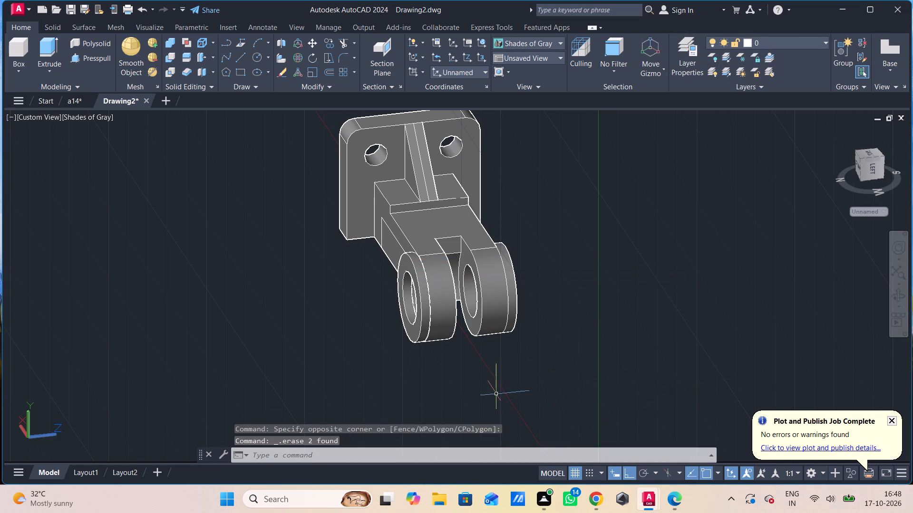
Examine the part from several sides, checking the raised rings on both fork lugs.
shift+middle_drag(496, 383, 627, 363)
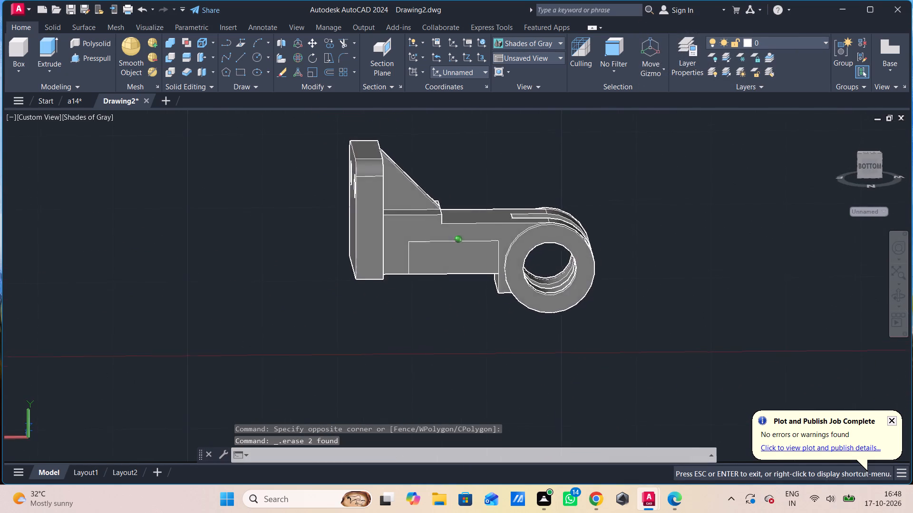
shift+middle_drag(627, 363, 689, 370)
shift+middle_click(689, 370)
scroll(620, 342, down, 1)
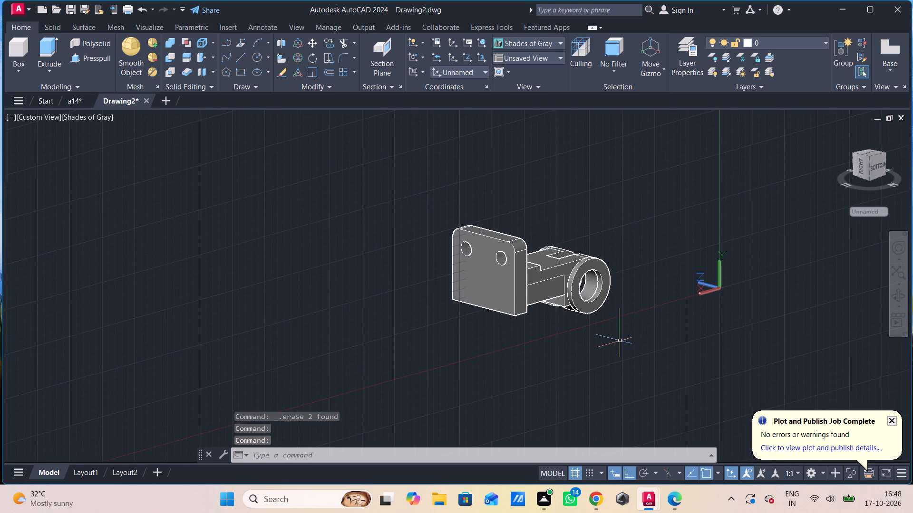
shift+middle_drag(620, 342, 346, 366)
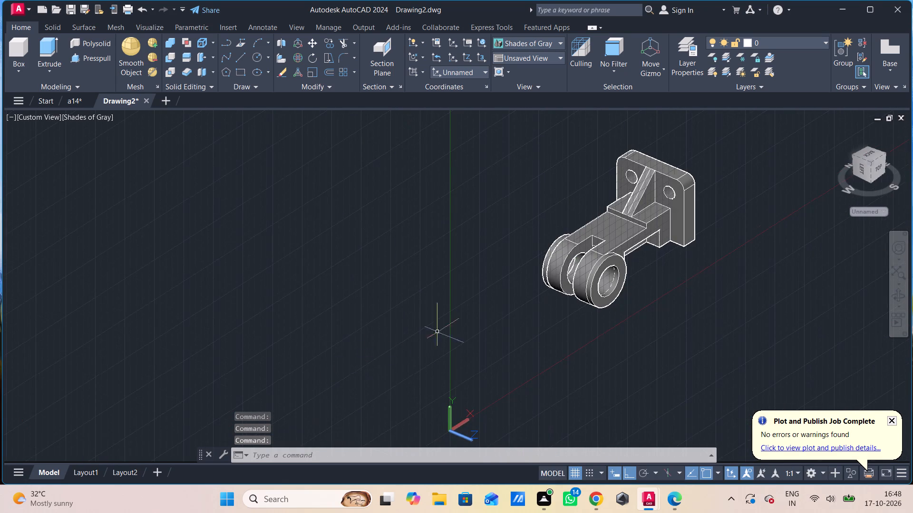
scroll(621, 342, up, 1)
middle_drag(621, 342, 503, 389)
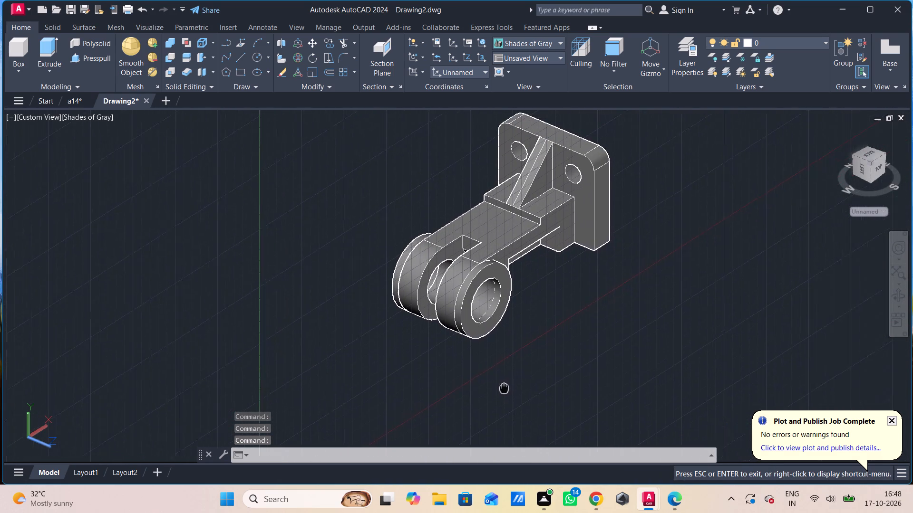
middle_drag(503, 389, 480, 420)
shift+middle_drag(495, 363, 496, 364)
shift+scroll(496, 365, down, 1)
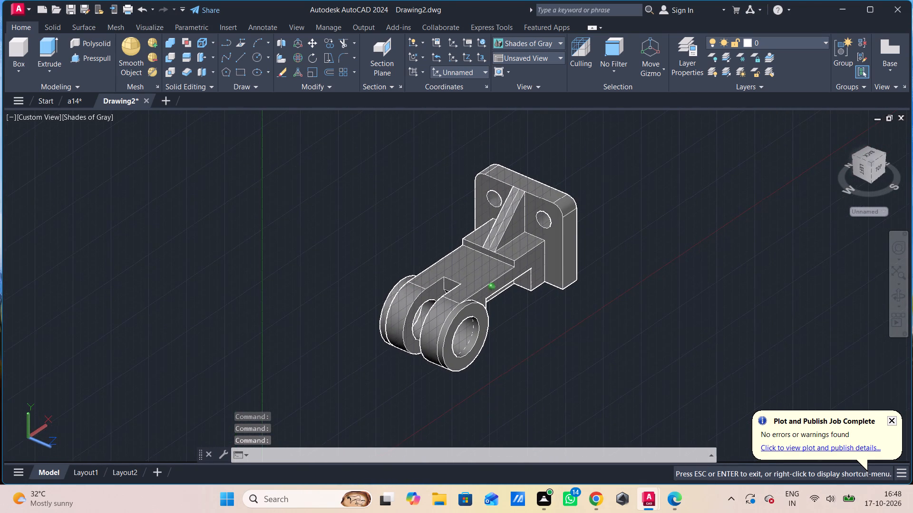
shift+middle_drag(496, 364, 496, 343)
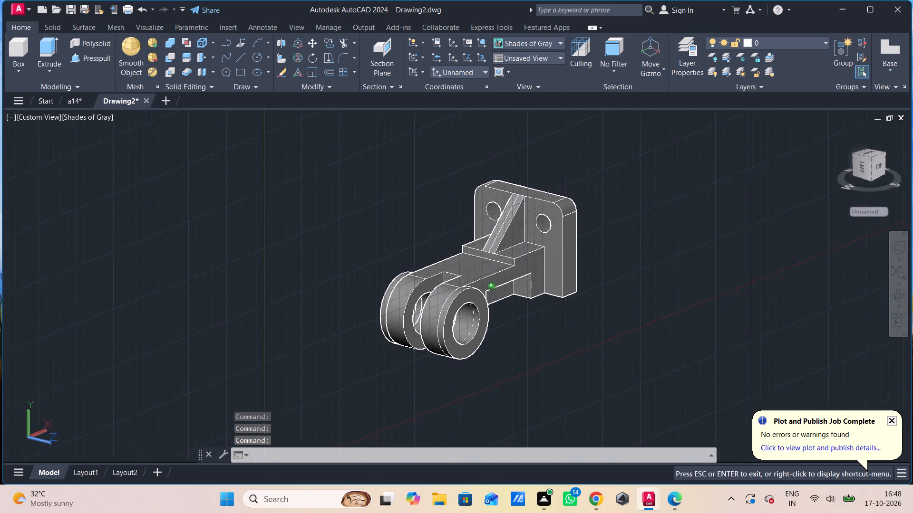
Save the bracket drawing under the name a15 in the CAD folder.
shift+middle_drag(496, 343, 505, 343)
scroll(505, 343, up, 2)
middle_drag(506, 340, 499, 370)
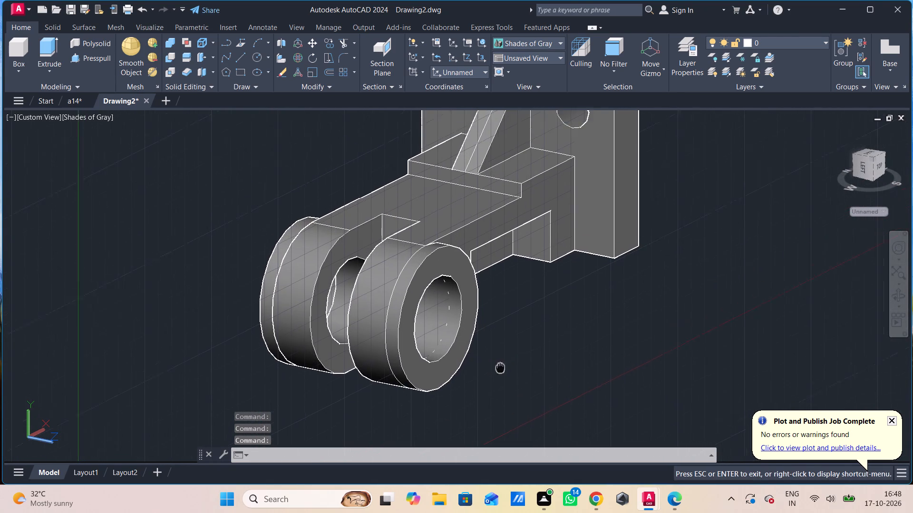
middle_drag(499, 370, 482, 410)
scroll(482, 410, down, 1)
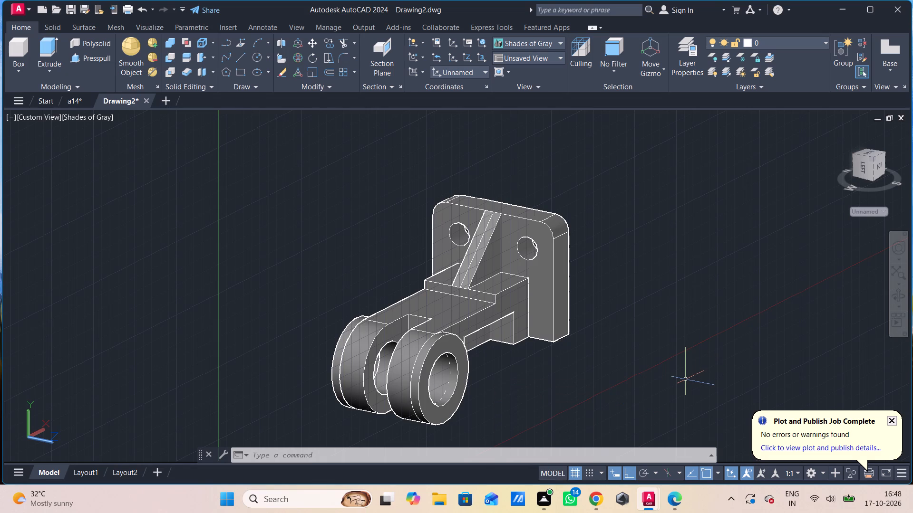
key(ctrl+s)
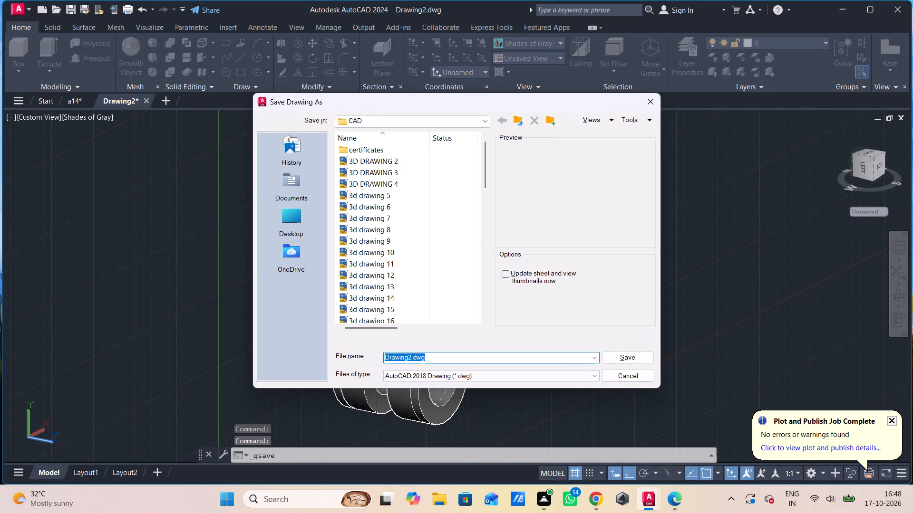
key(a)
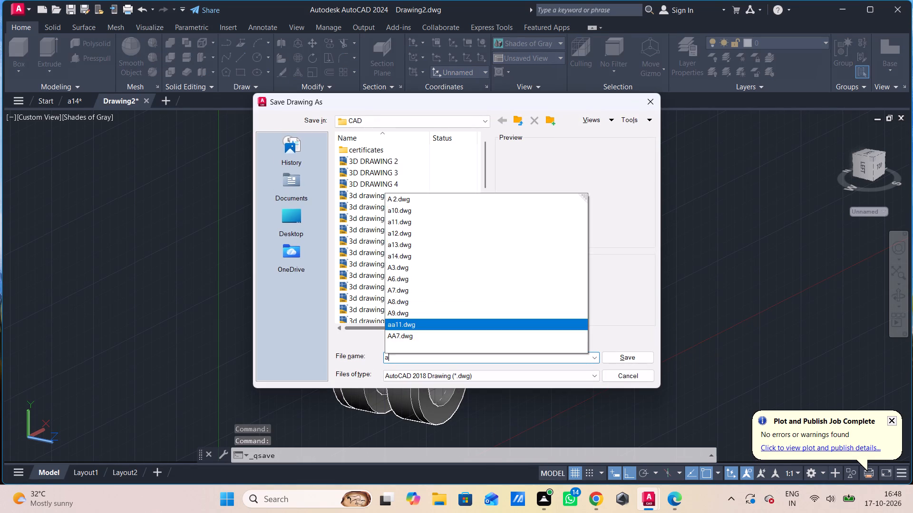
key(1)
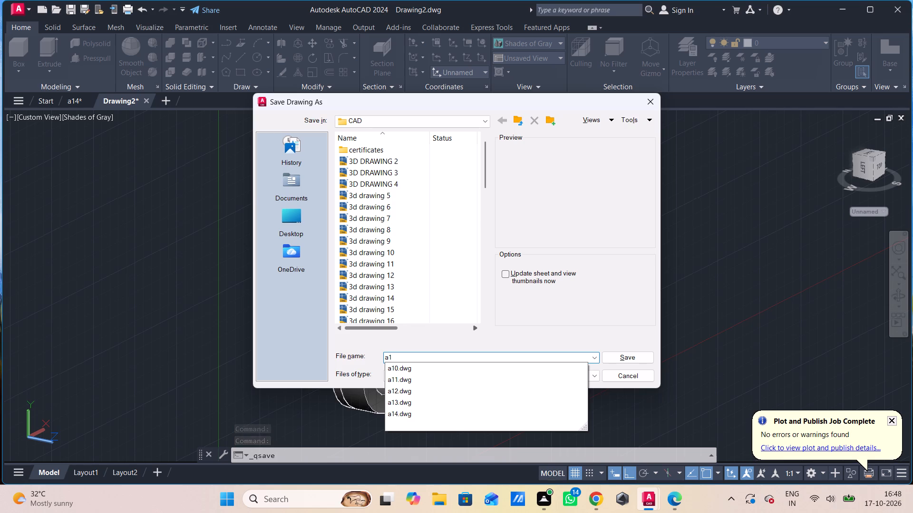
key(5)
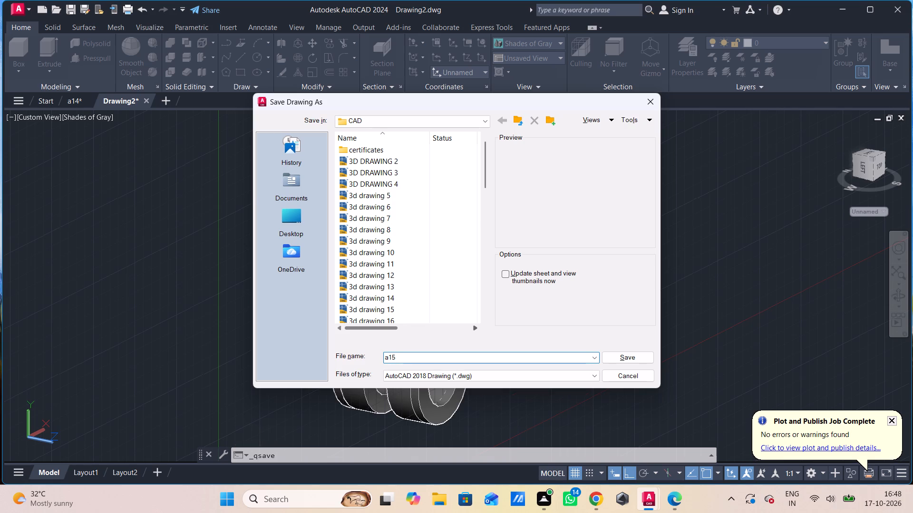
key(backslash)
key(4)
key(BackSpace)
key(BackSpace)
key(BackSpace)
key(4)
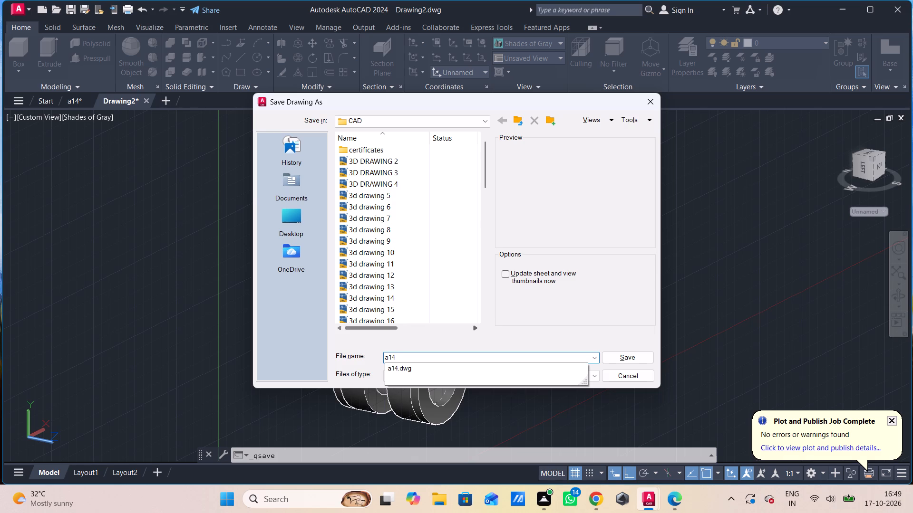
key(BackSpace)
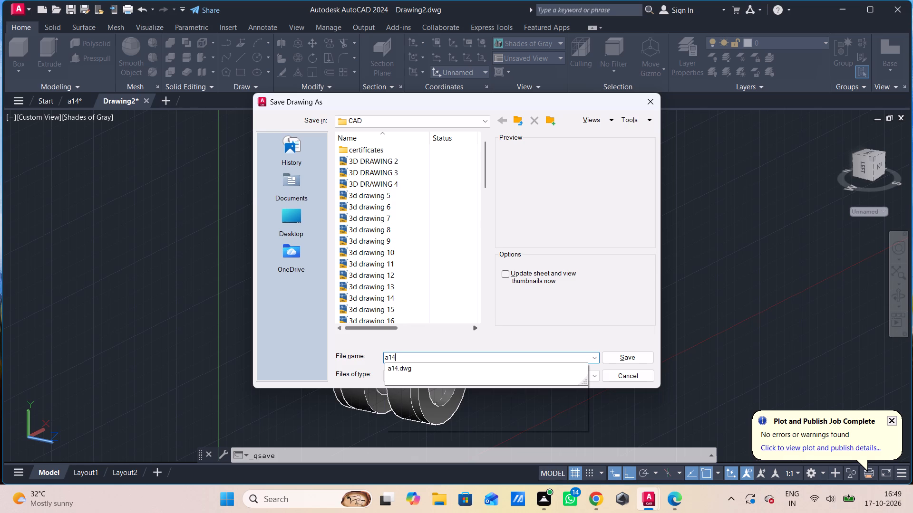
key(5)
key(Return)
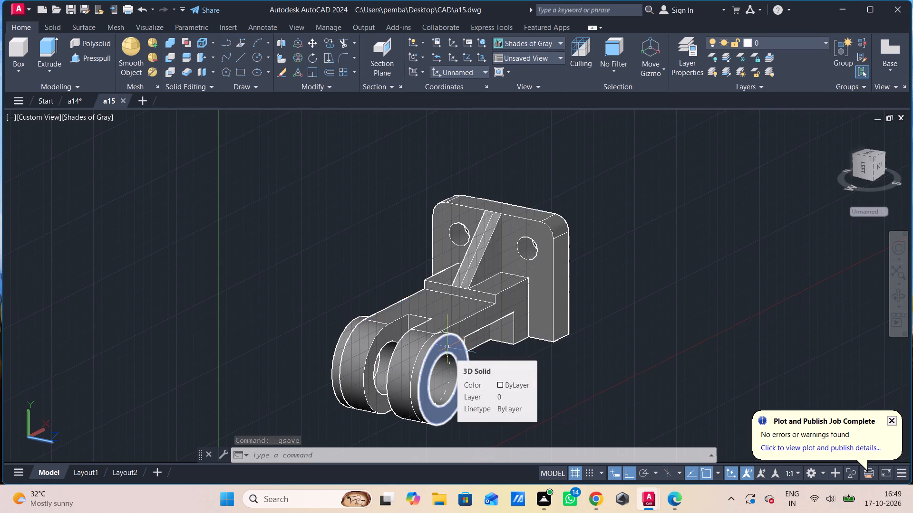
Set up a centred plot with AutoCAD PDF (High Quality Print).pc3, using a window around the whole bracket, and preview it.
key(ctrl+p)
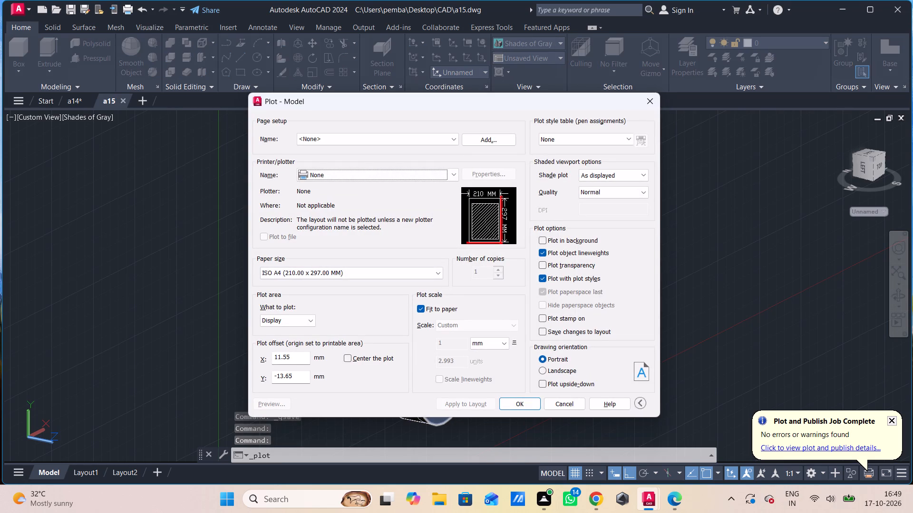
click(375, 168)
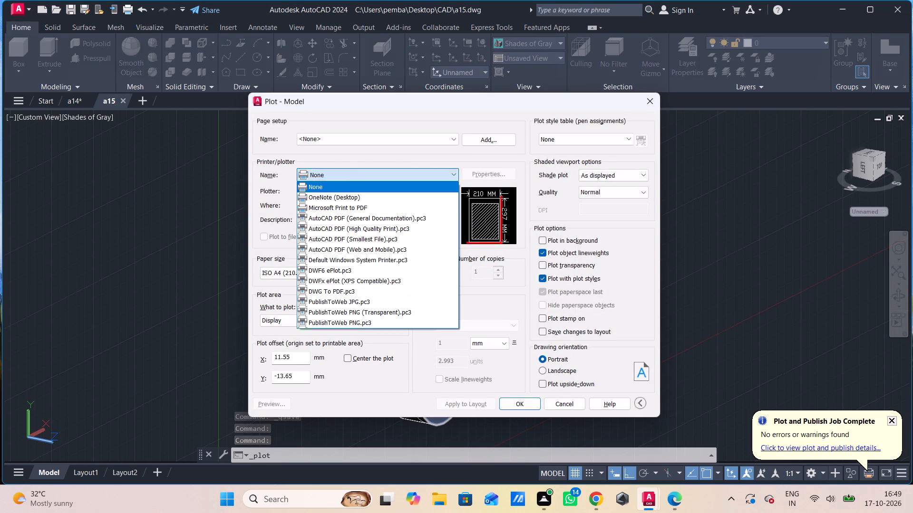
click(374, 233)
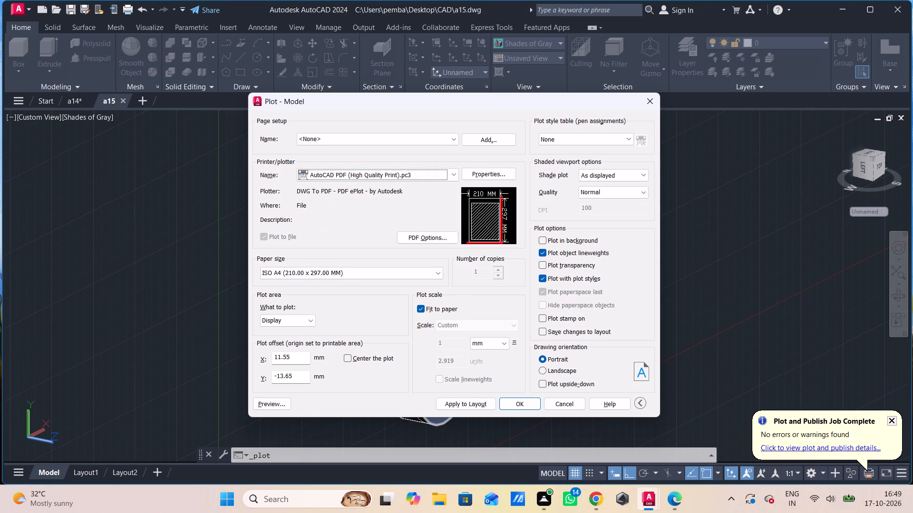
click(344, 358)
click(283, 323)
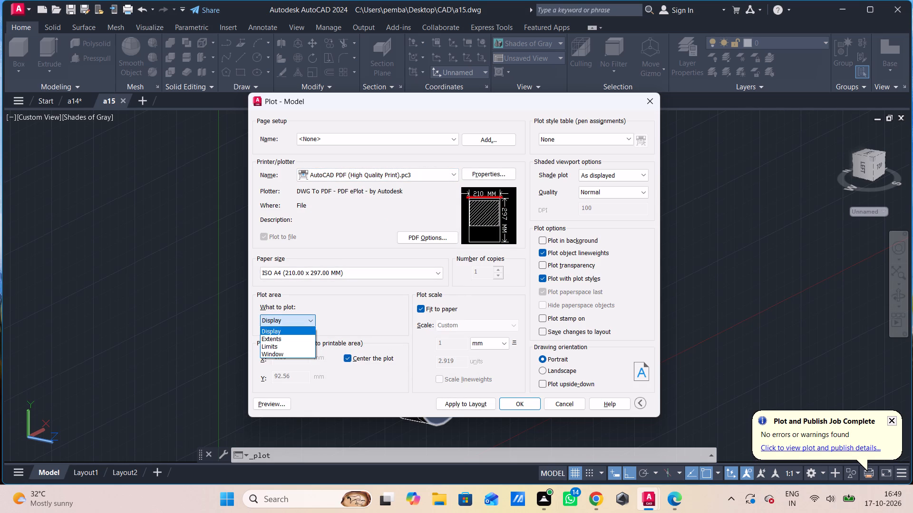
click(284, 351)
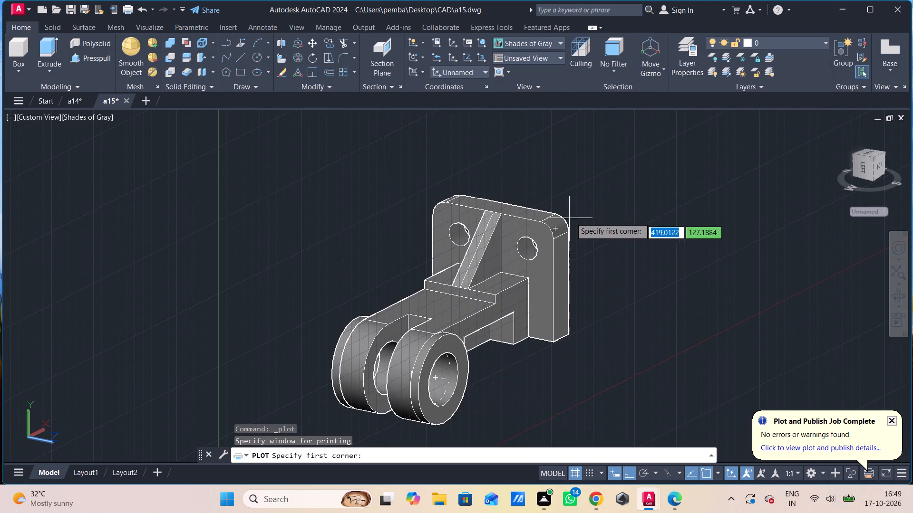
click(603, 160)
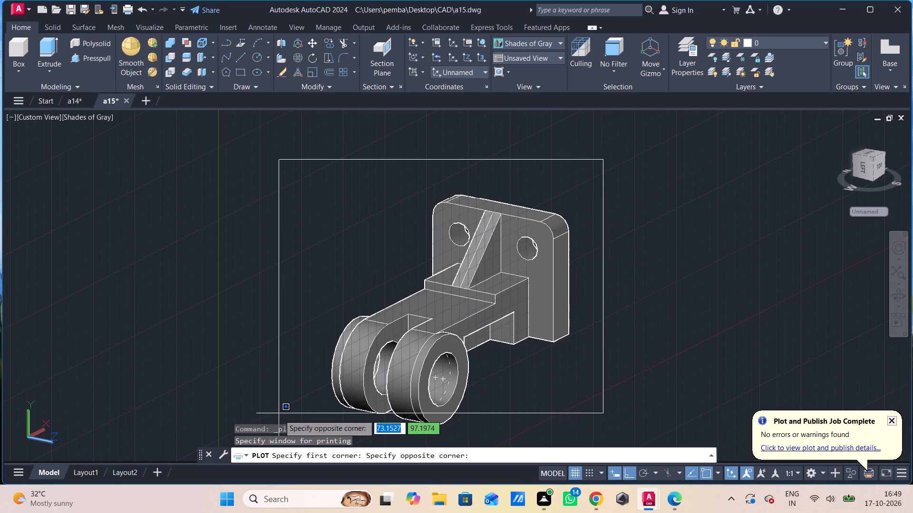
middle_drag(267, 408, 267, 356)
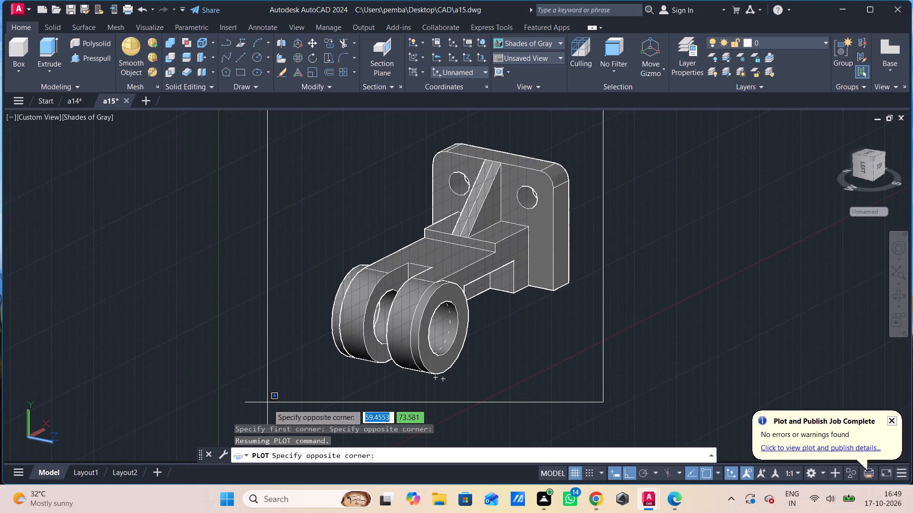
click(268, 404)
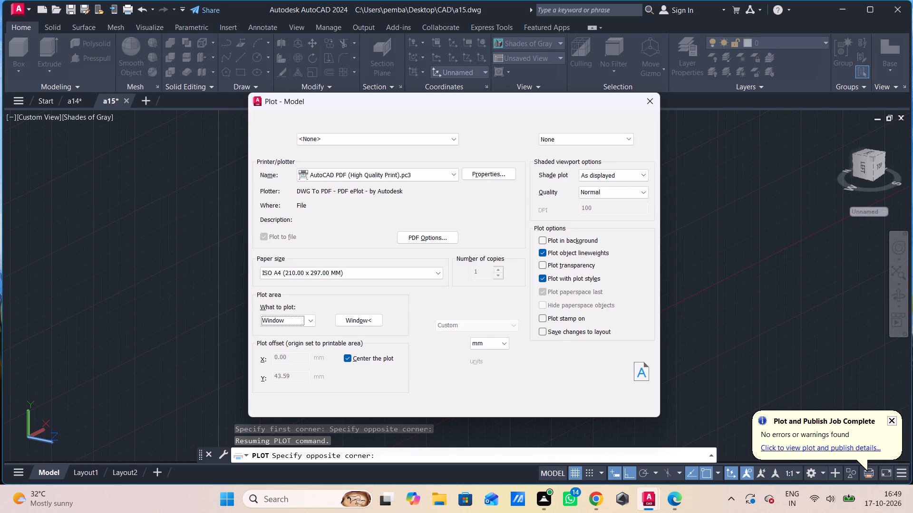
click(279, 405)
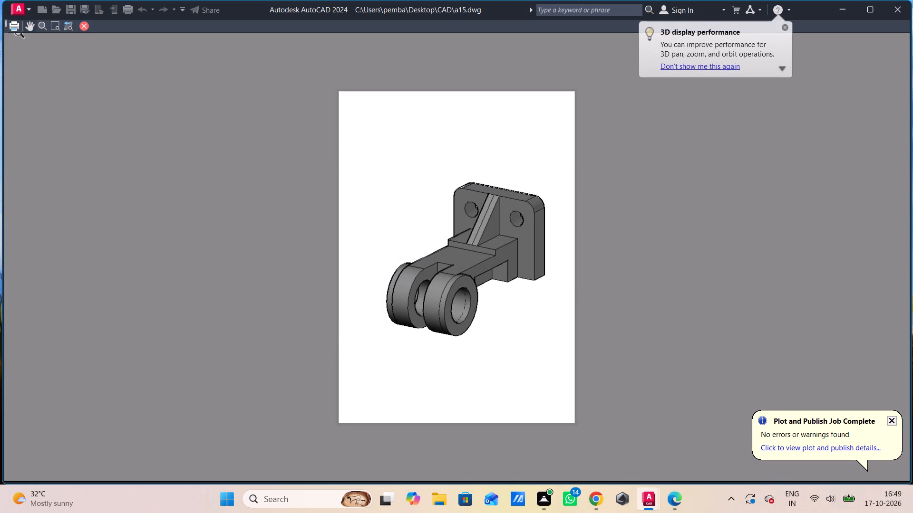
Plot the previewed sheet to a15-Model.pdf in the CAD folder and close the PDF viewer.
click(8, 25)
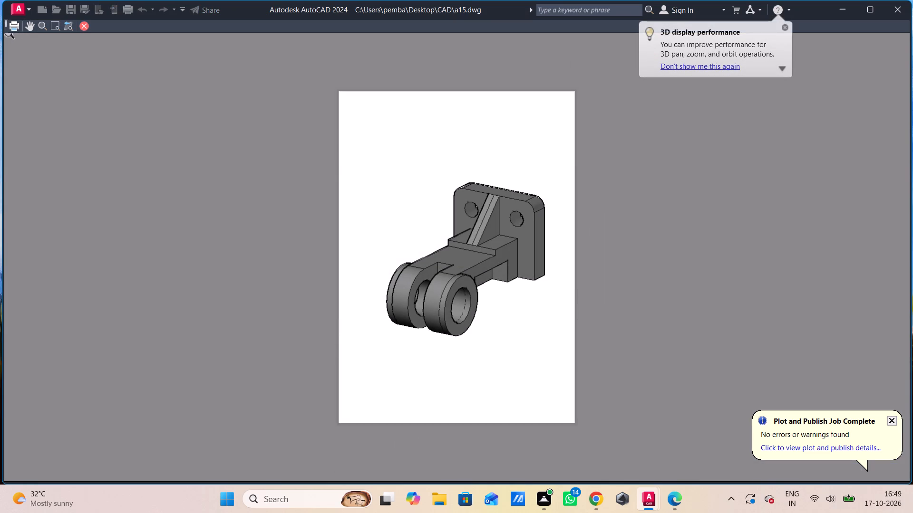
click(15, 26)
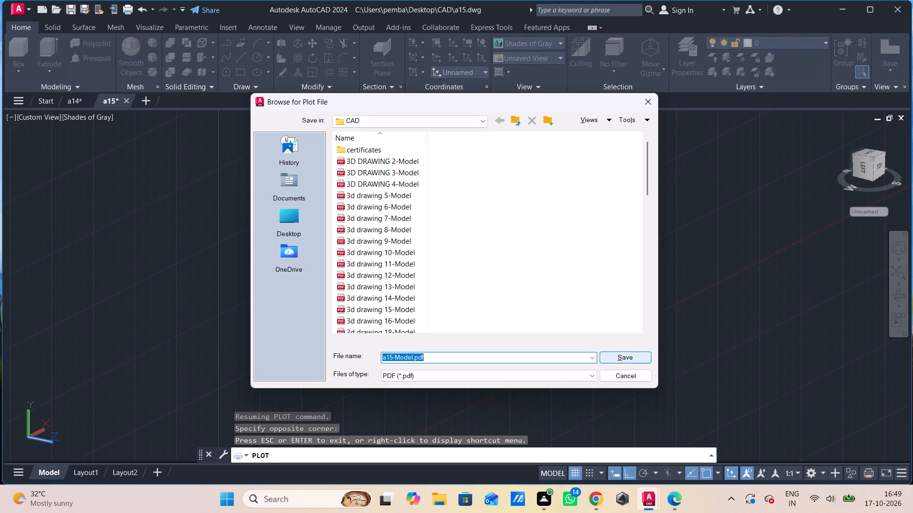
click(629, 353)
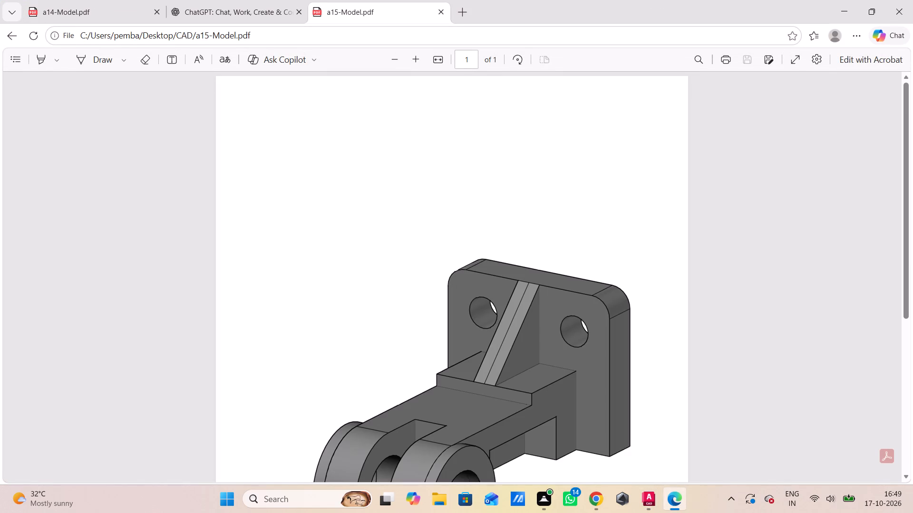
click(907, 15)
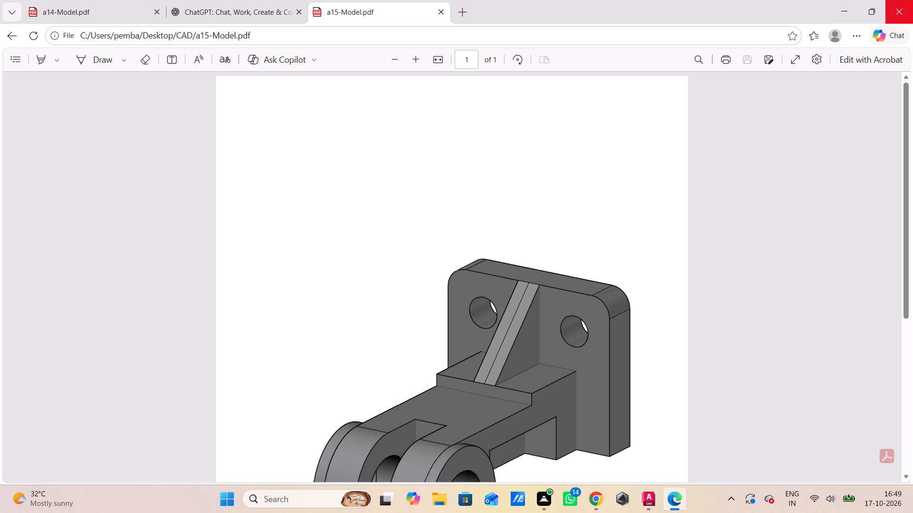